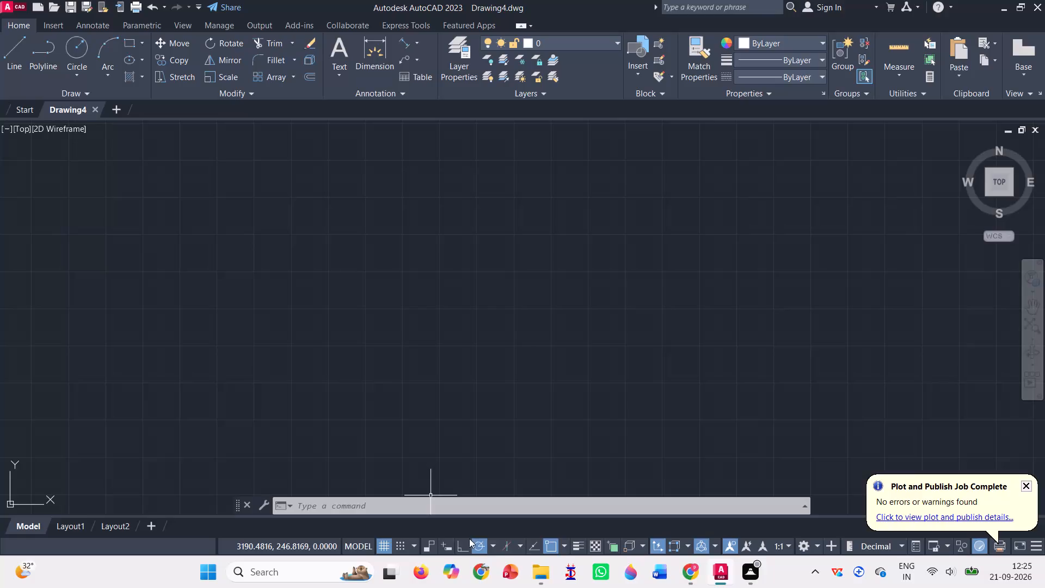
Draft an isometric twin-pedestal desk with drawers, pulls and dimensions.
Turn on command history logging with LOGFILEON.
left_click(471, 505)
type("log")
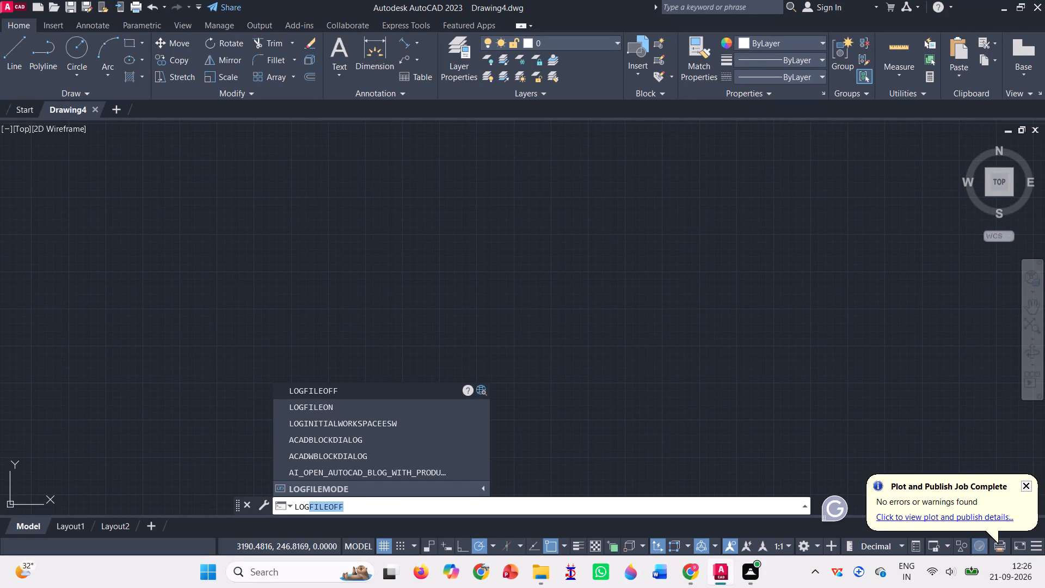
left_click(371, 407)
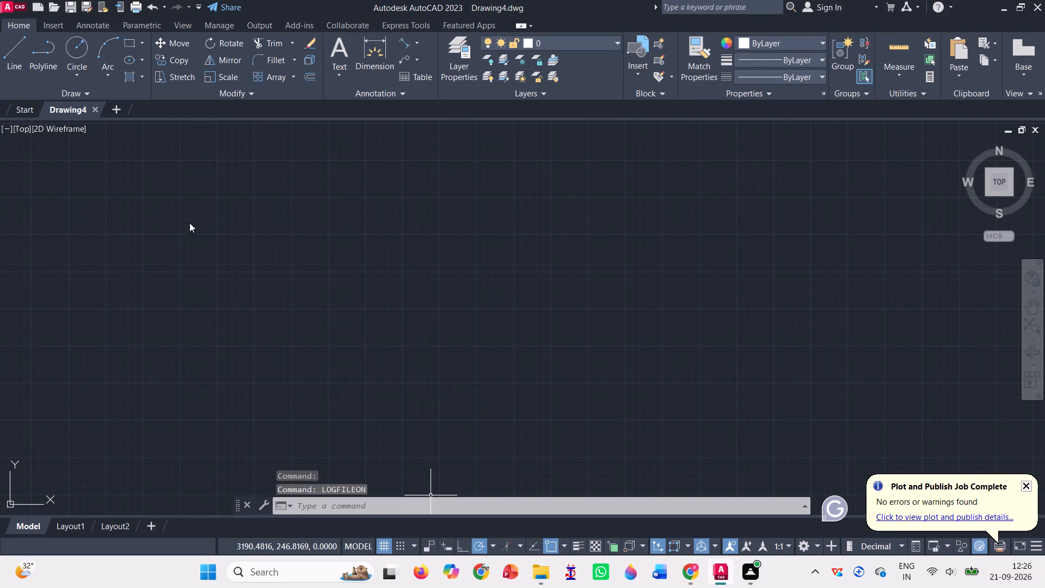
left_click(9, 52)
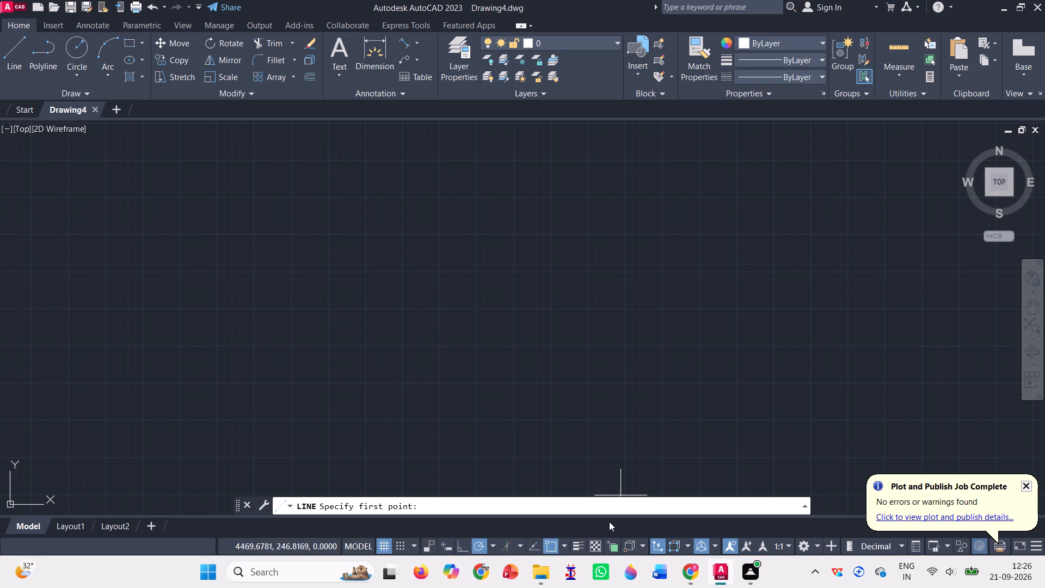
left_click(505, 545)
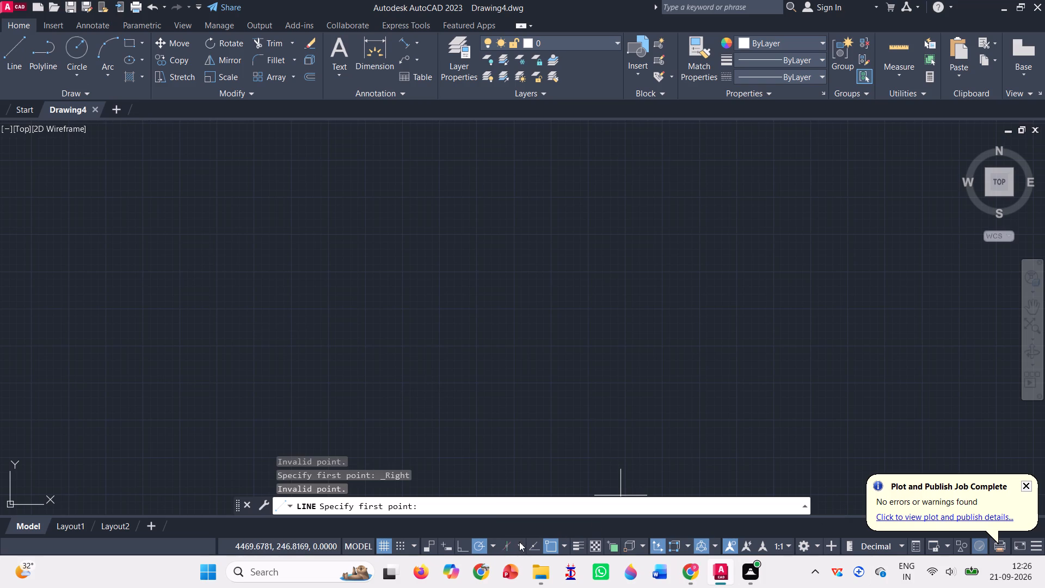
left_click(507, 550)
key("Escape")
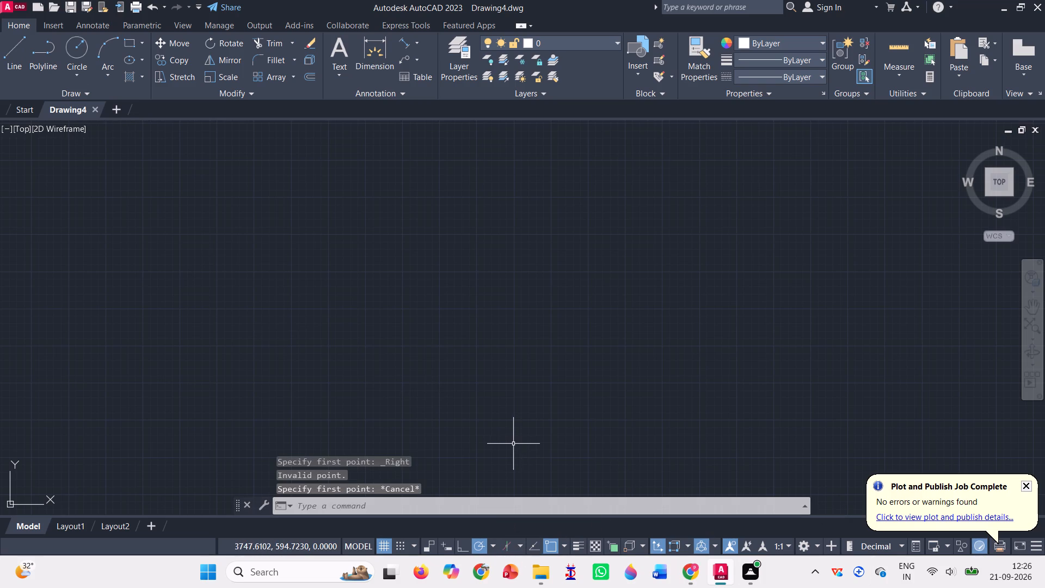
Turn on isometric drafting with the right isoplane active.
left_click(508, 546)
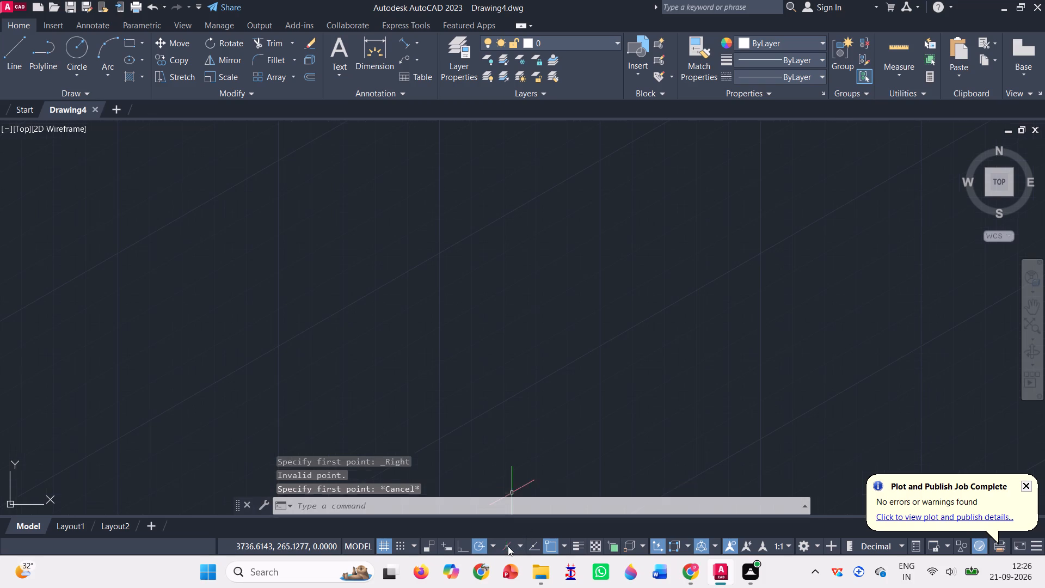
left_click(521, 543)
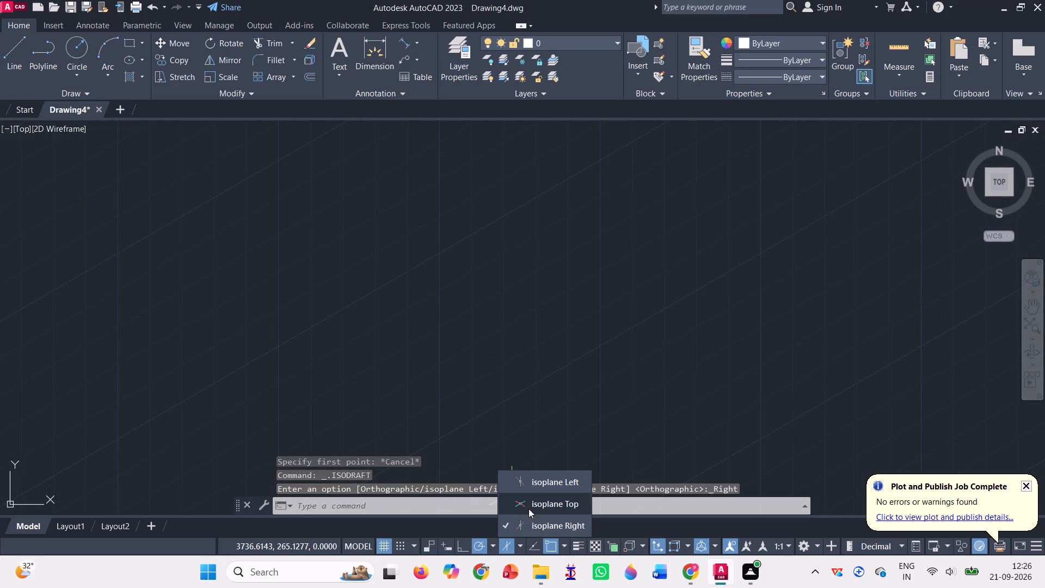
Draw a closed isometric top face with lines of 100 at 30°, 50 at 330°, 100 at 210° and 50 at 150°.
left_click(6, 49)
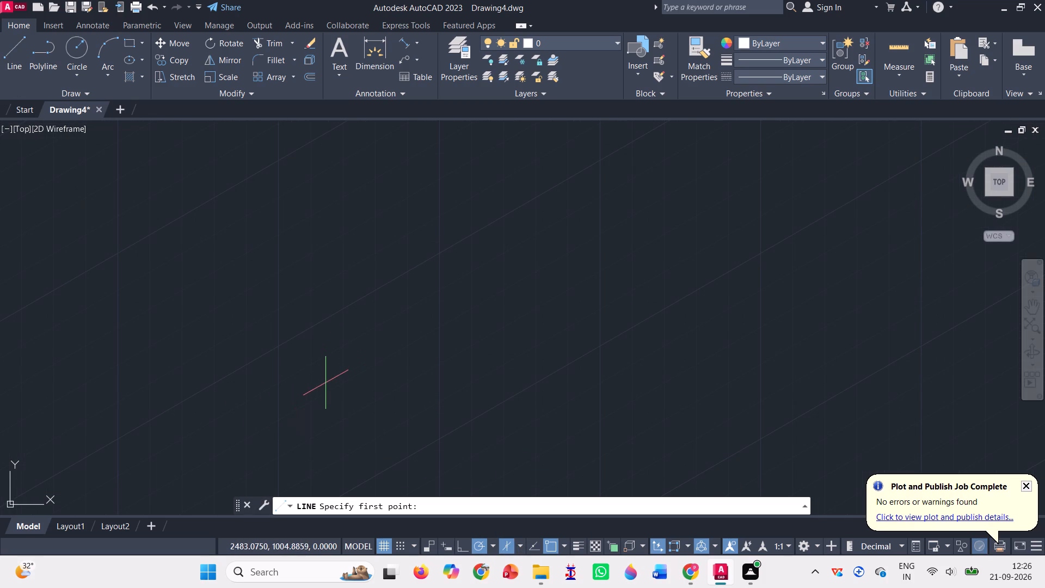
left_click(261, 247)
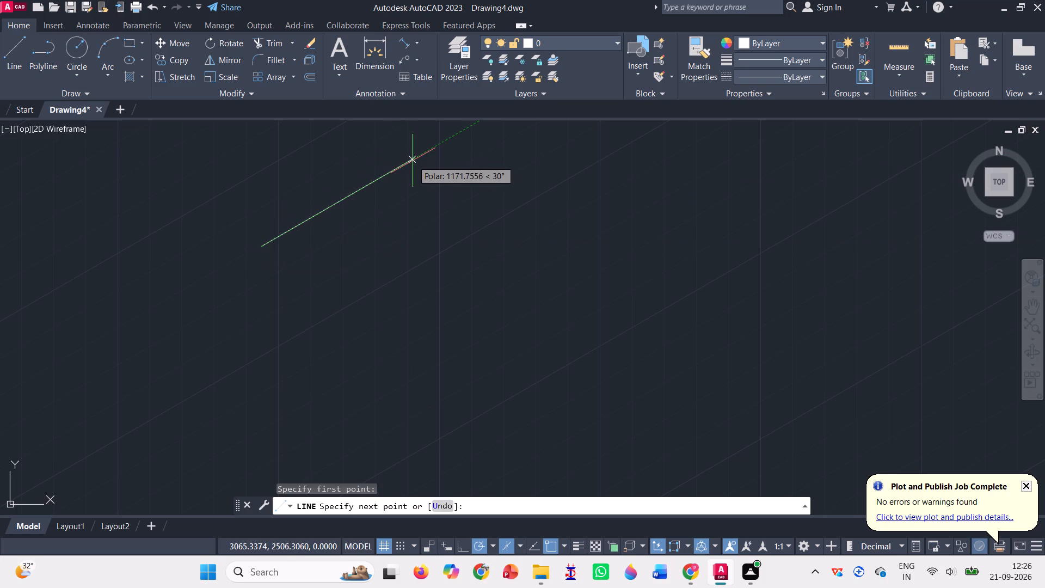
type("100")
key("Return")
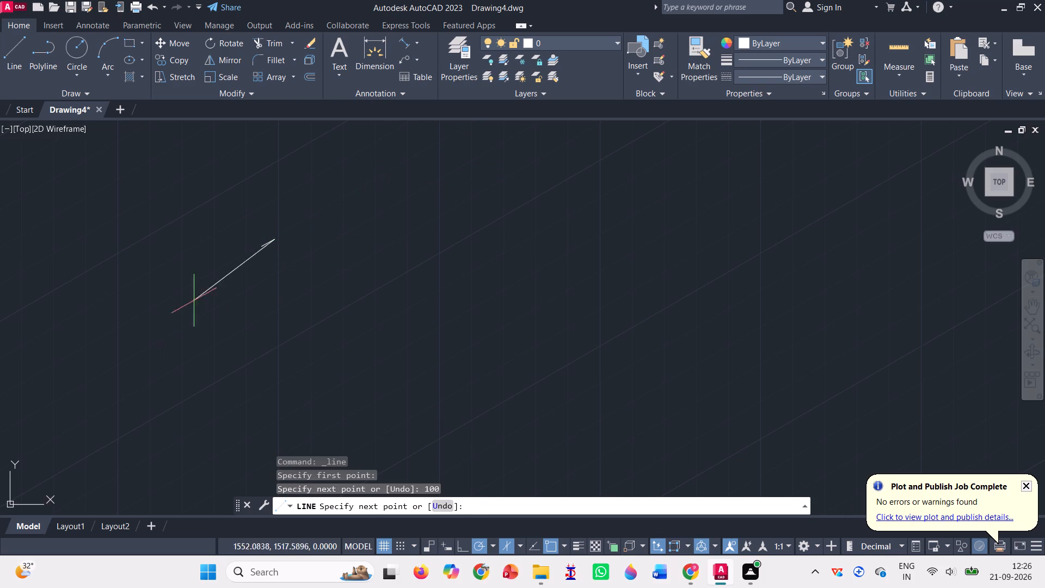
scroll(255, 242, "up", 3)
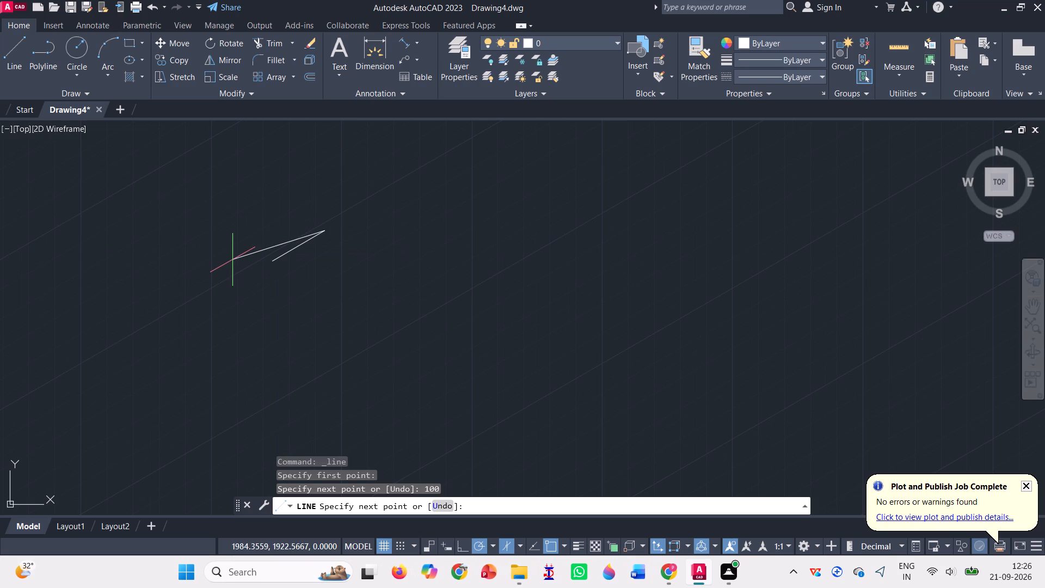
scroll(232, 260, "up", 2)
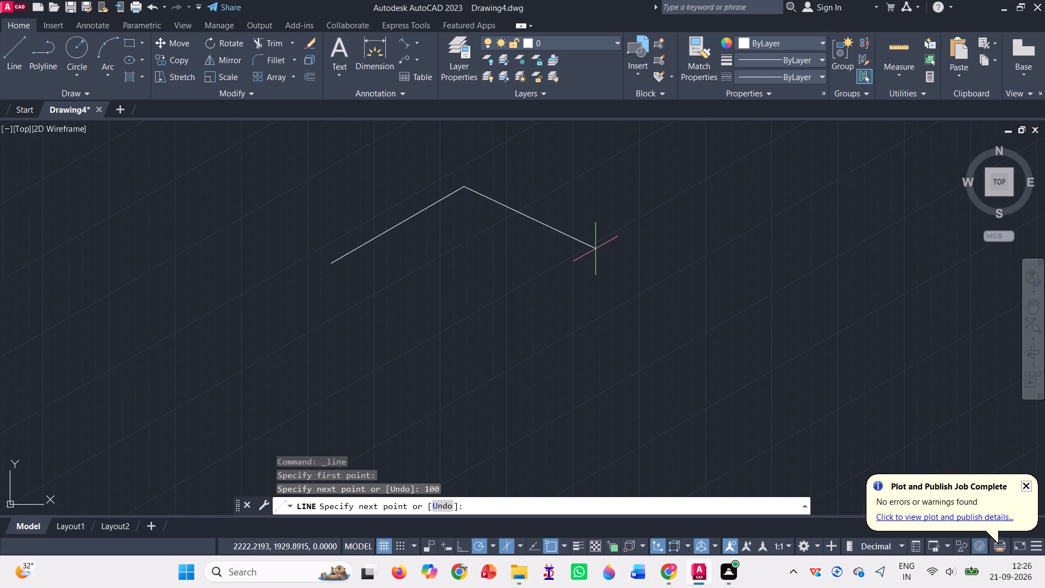
type("50")
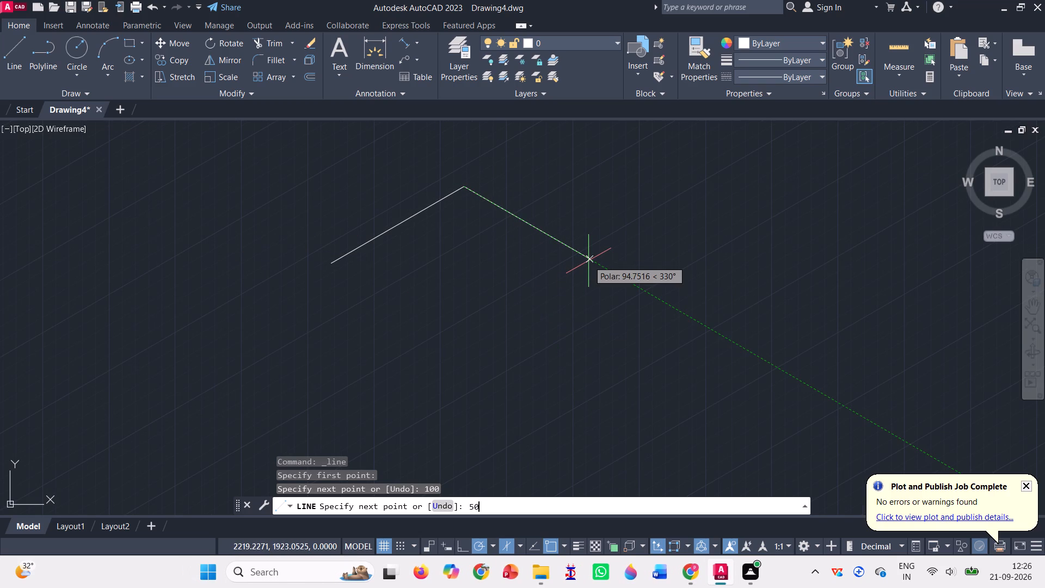
key("Return")
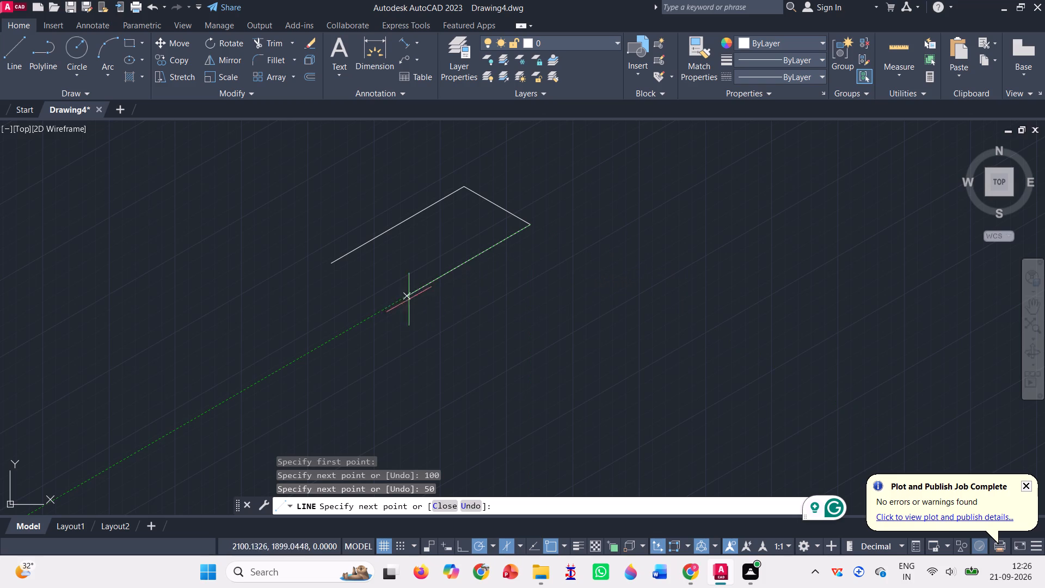
type("100")
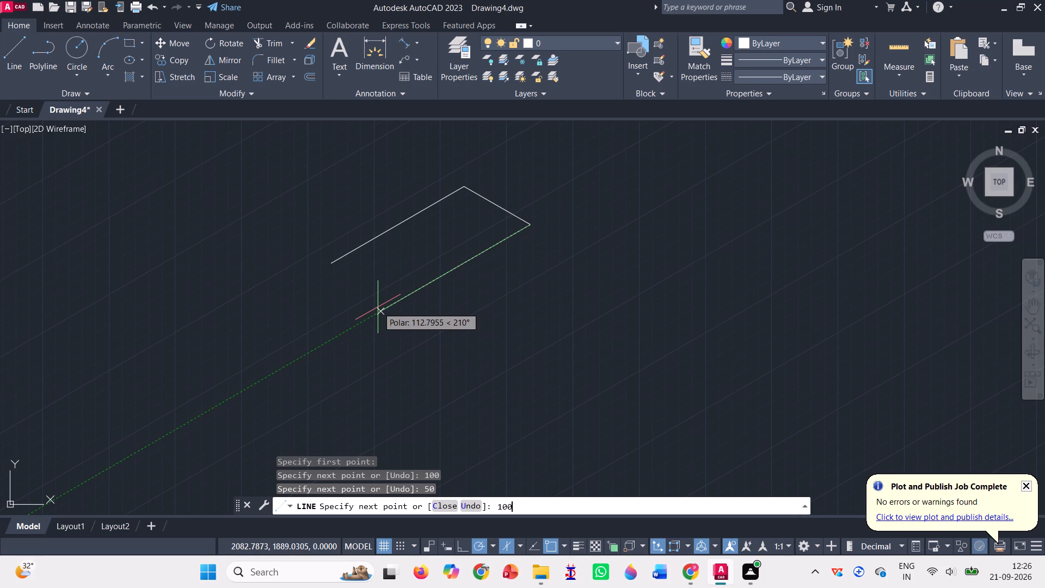
key("Return")
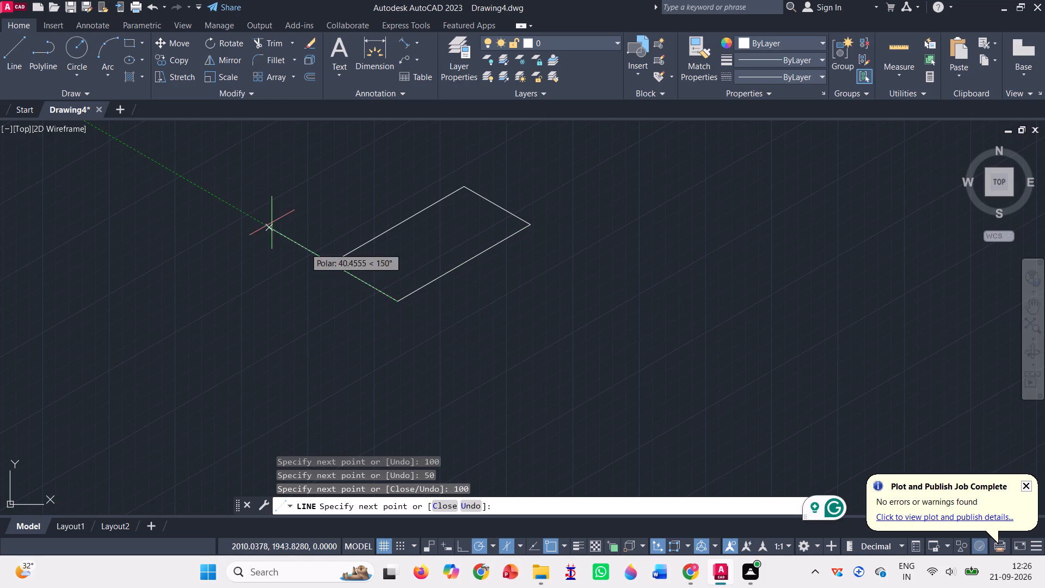
type("50")
key("Return")
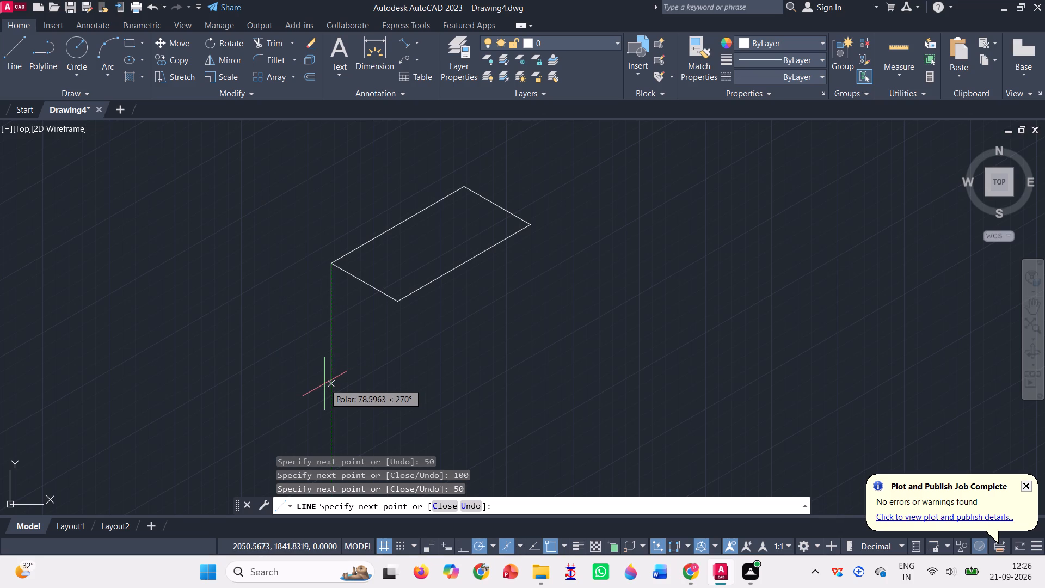
Continue the line straight down from the top face's starting corner in segments of 5, 30 and 10.
key("5")
key("Return")
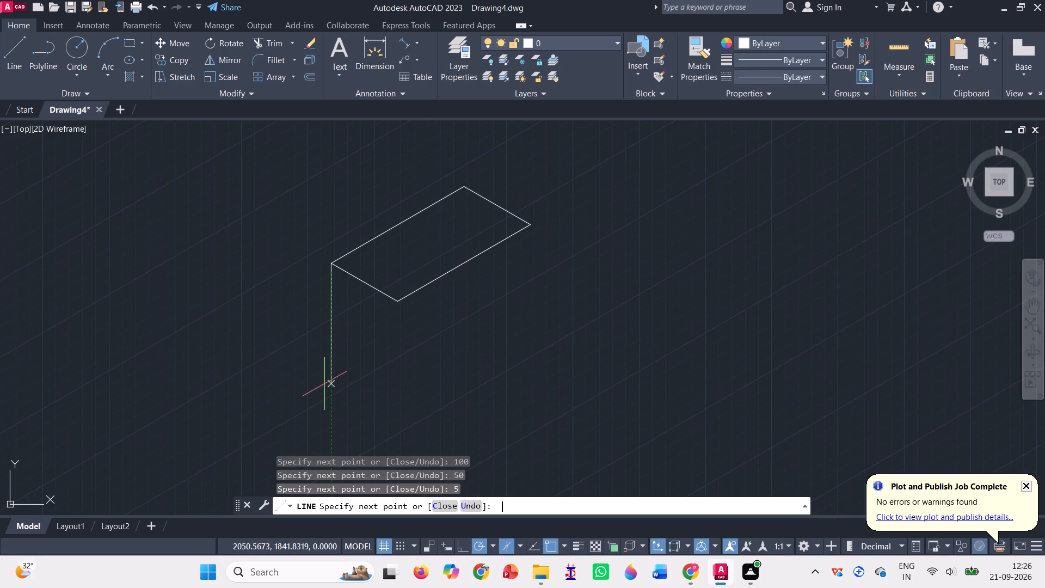
key("1")
key("BackSpace")
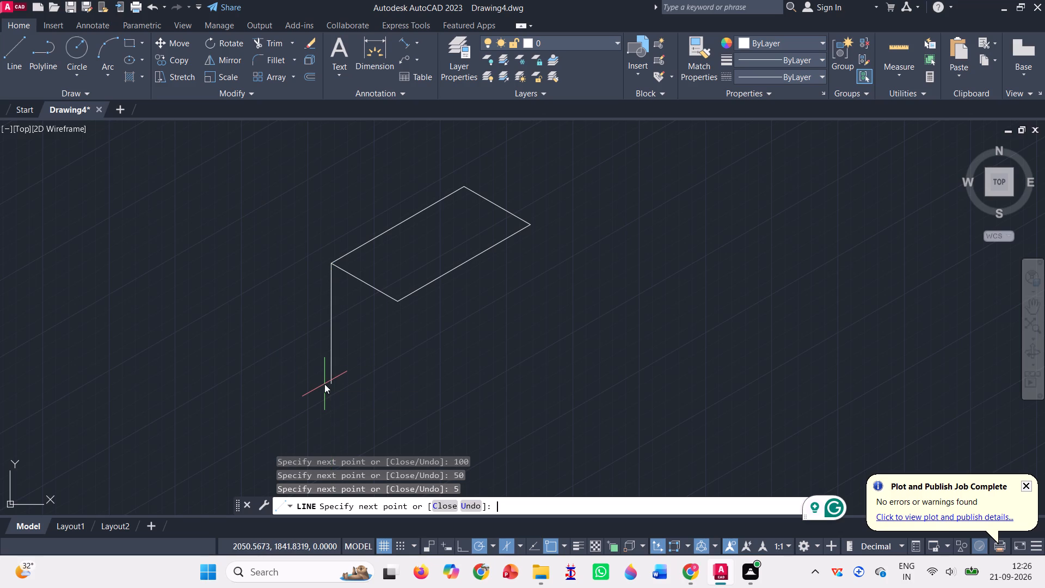
type("30")
key("Return")
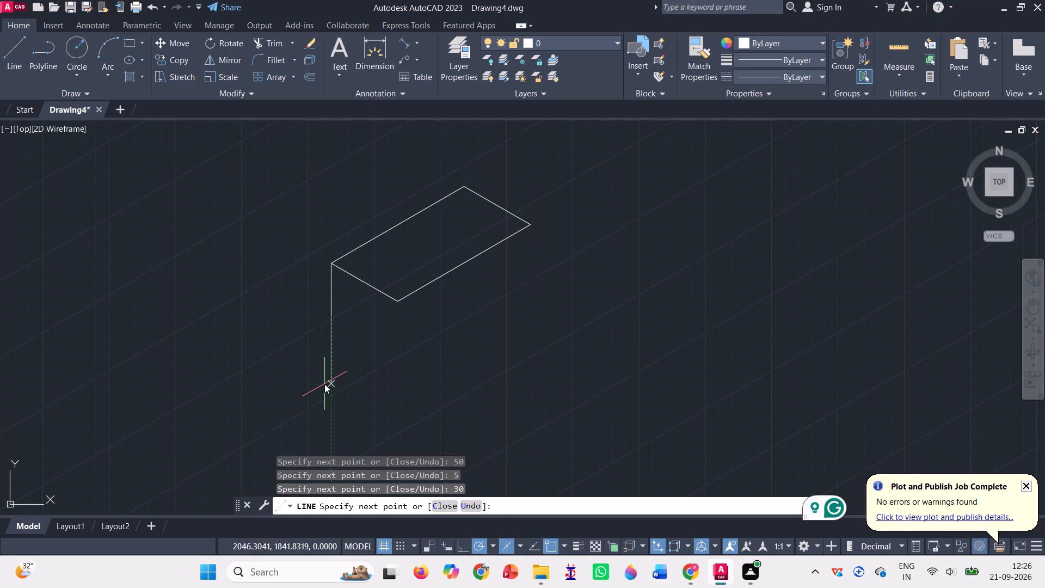
type("10")
key("Return")
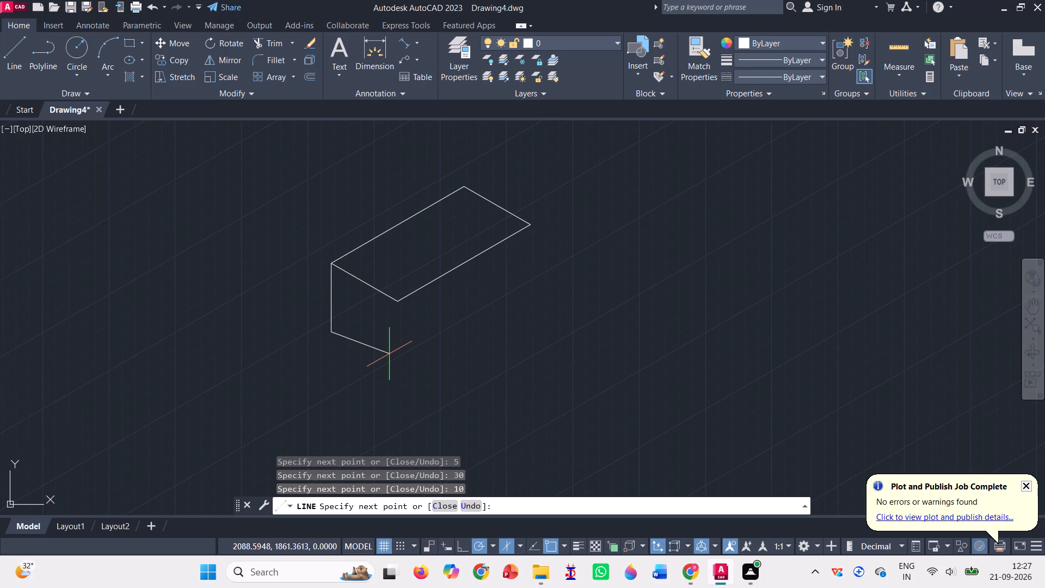
Outline the narrow foot at the vertical's lower end with segments of 2 at 330°, 10 upward and 2 at 150°.
key("2")
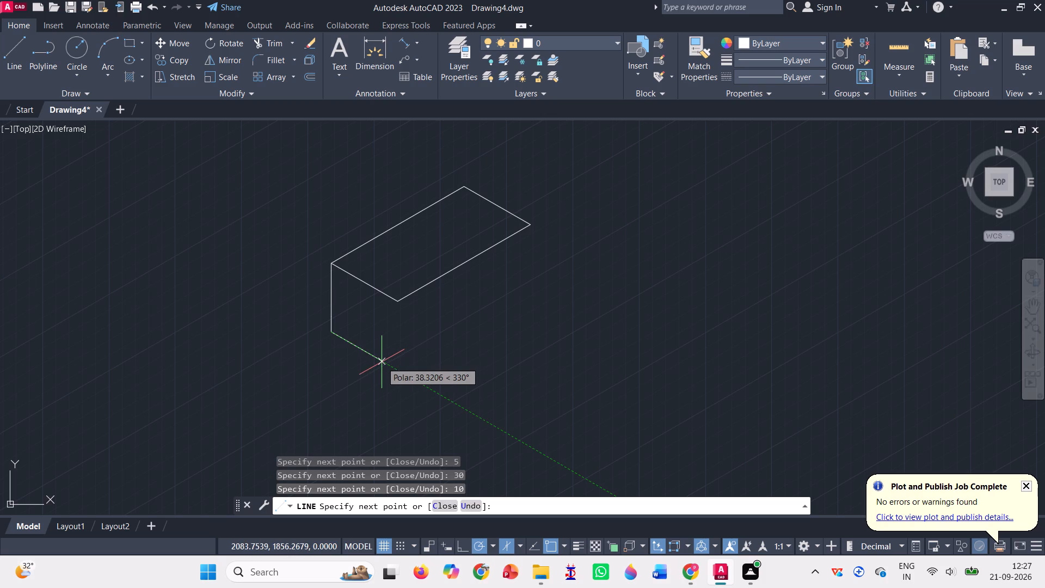
key("Return")
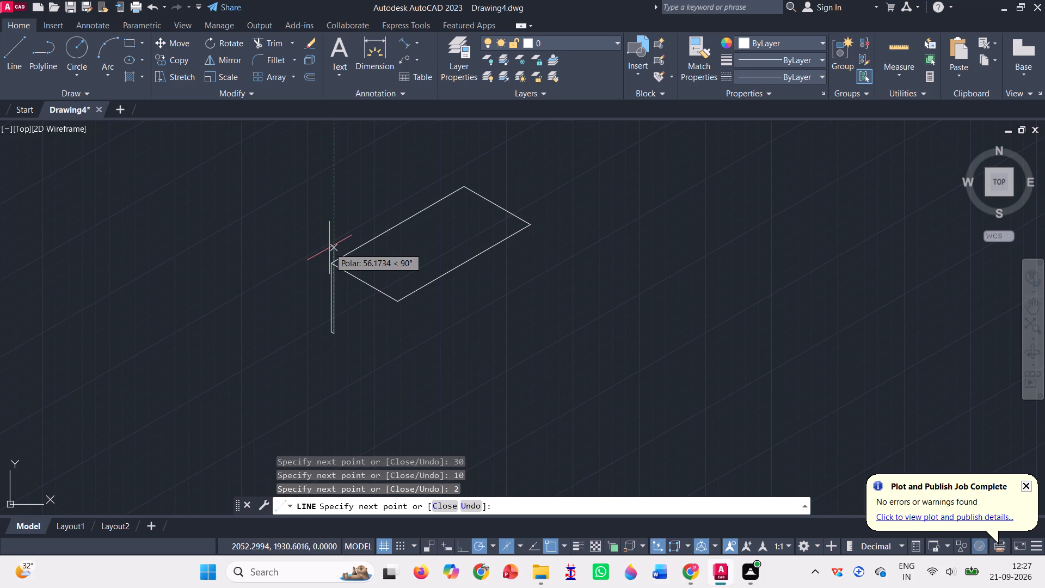
type("10")
key("Return")
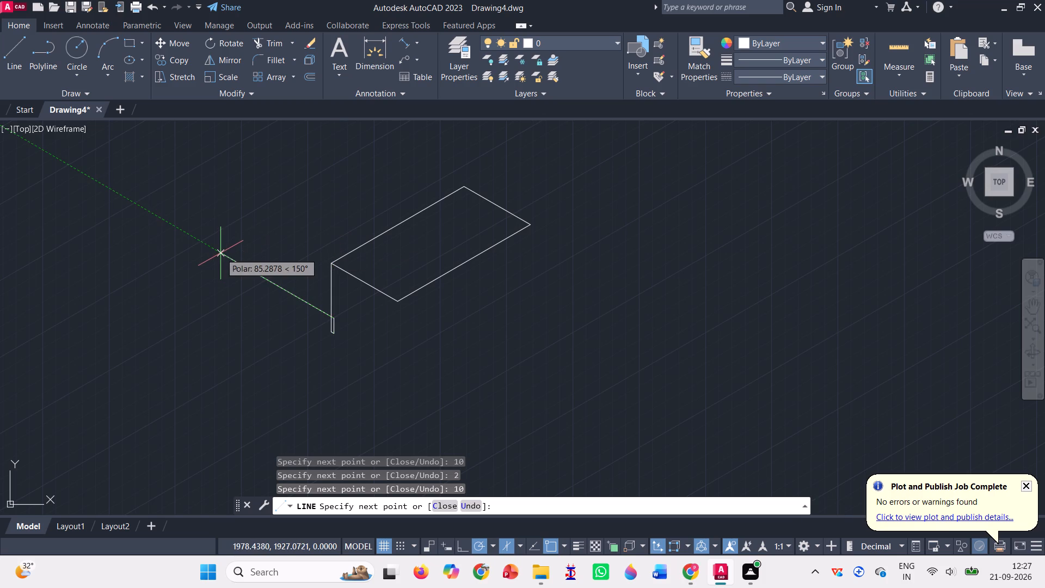
key("2")
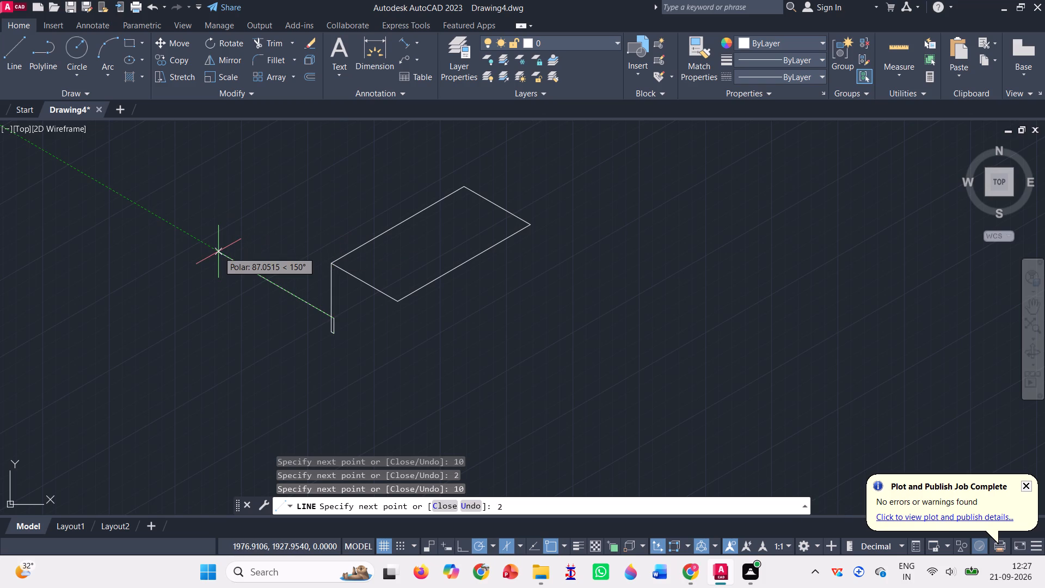
key("Return")
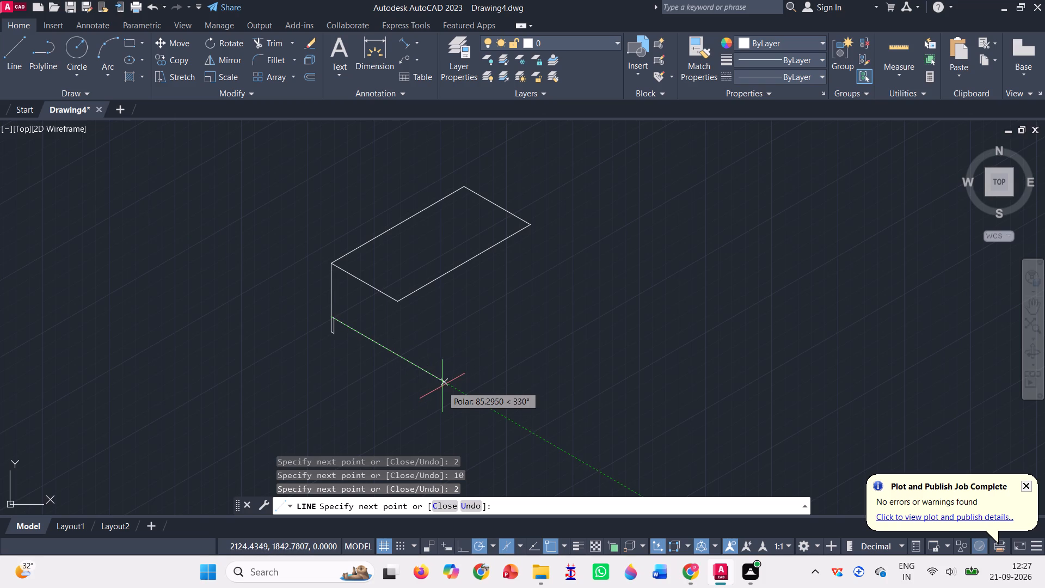
Draw the lower edge 50 long at 330° from the foot, and connect its end up to the top face's front corner.
type("50")
key("Return")
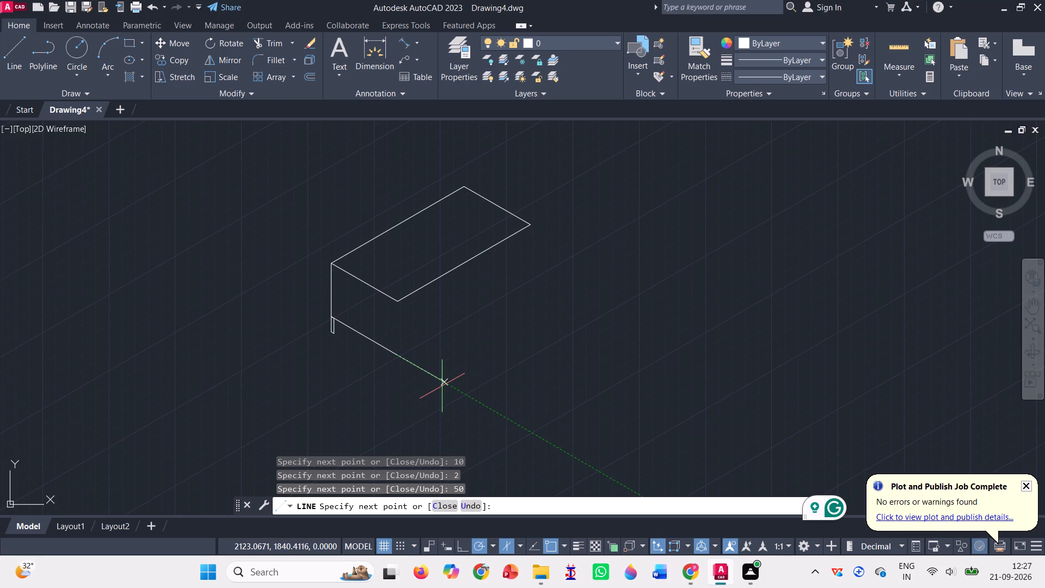
left_click(398, 301)
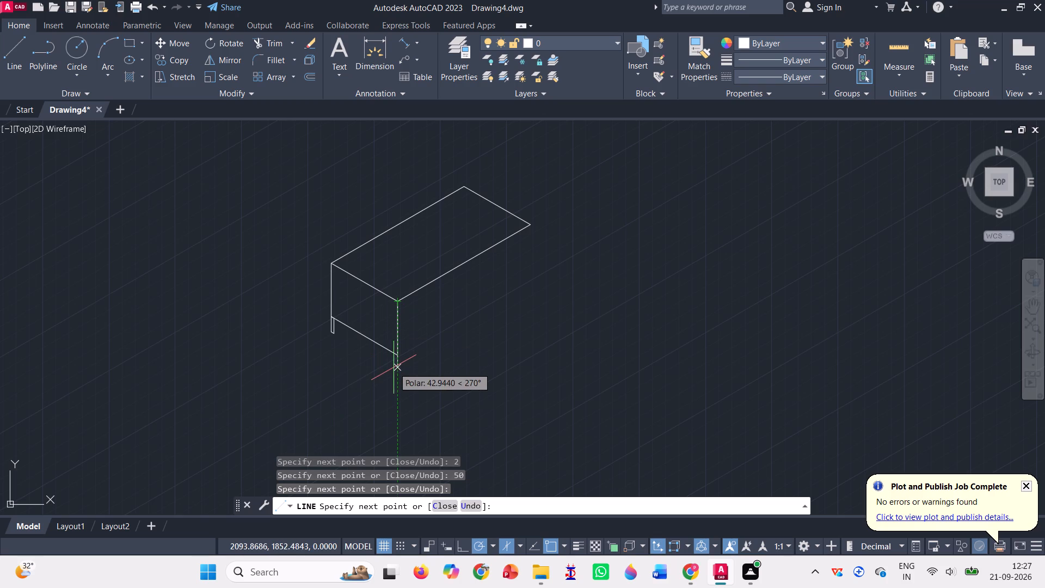
key("Escape")
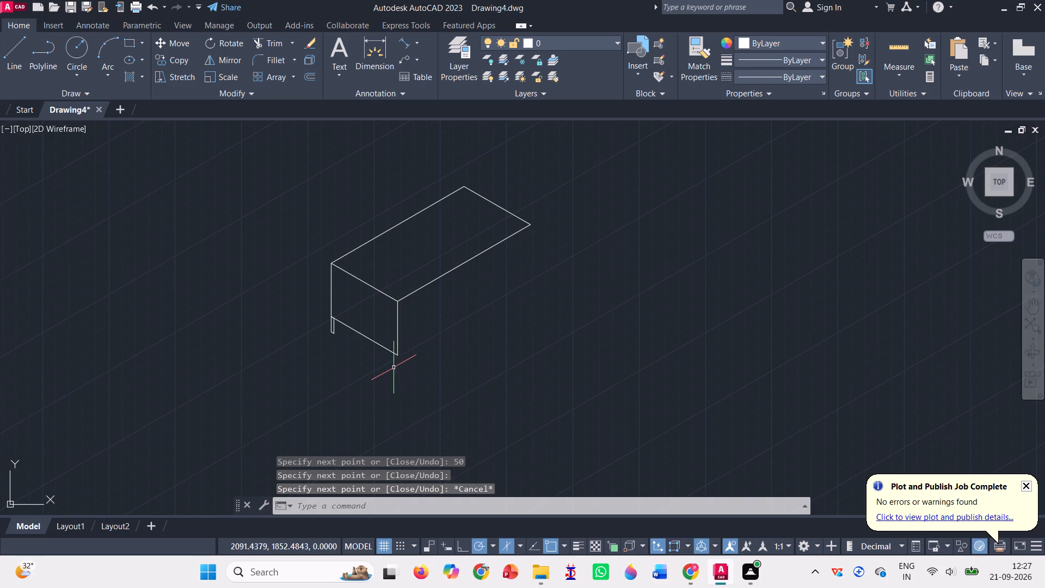
Erase the vertical line joining the lower edge's end to the top face's front corner.
left_click(392, 324)
left_click(414, 326)
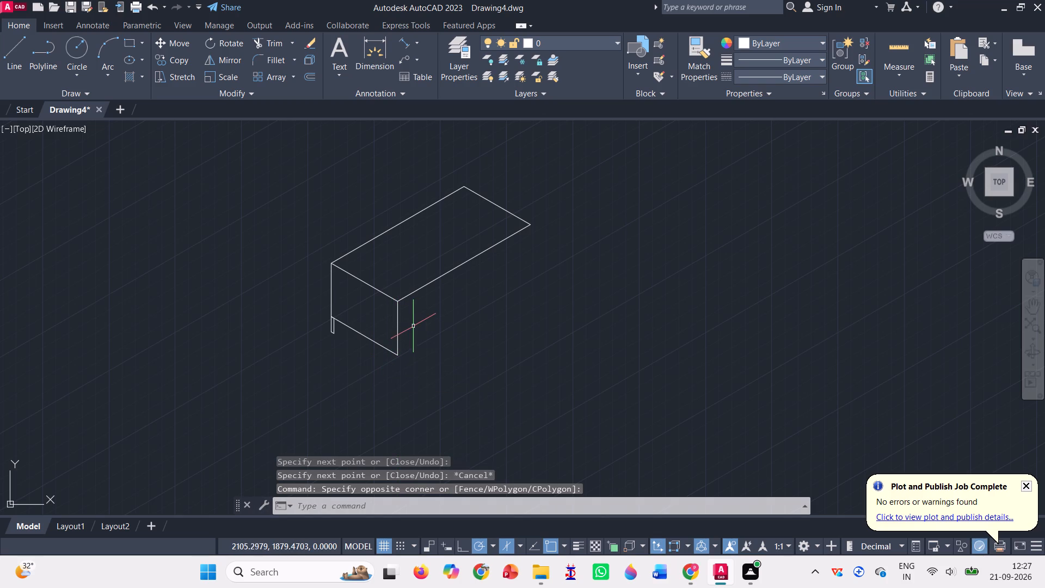
left_click(399, 323)
key("Delete")
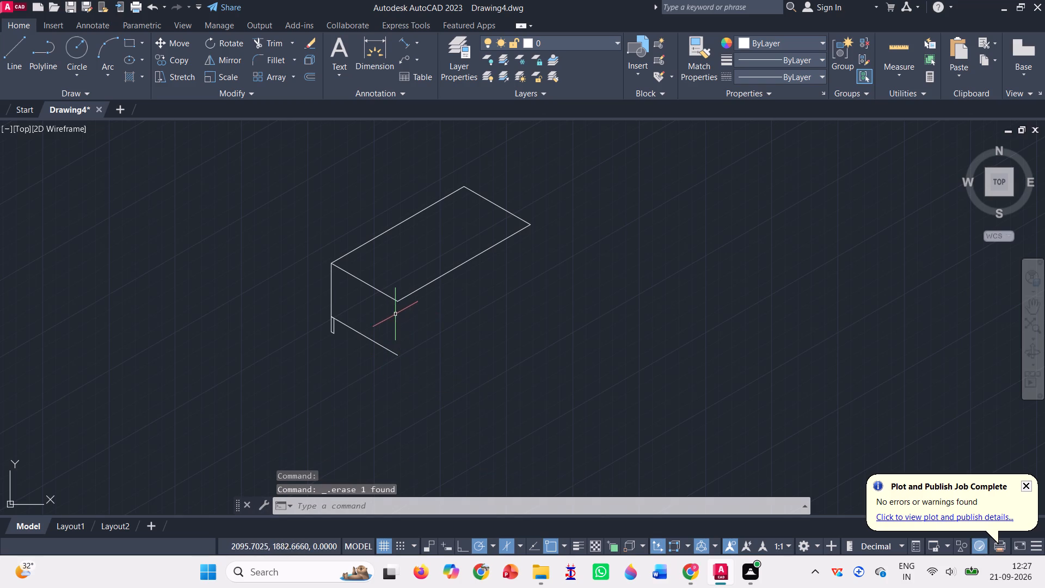
Draw a line from the free end of the lower edge 30 straight up, continuing 50 at 150° to the far vertical.
left_click(19, 64)
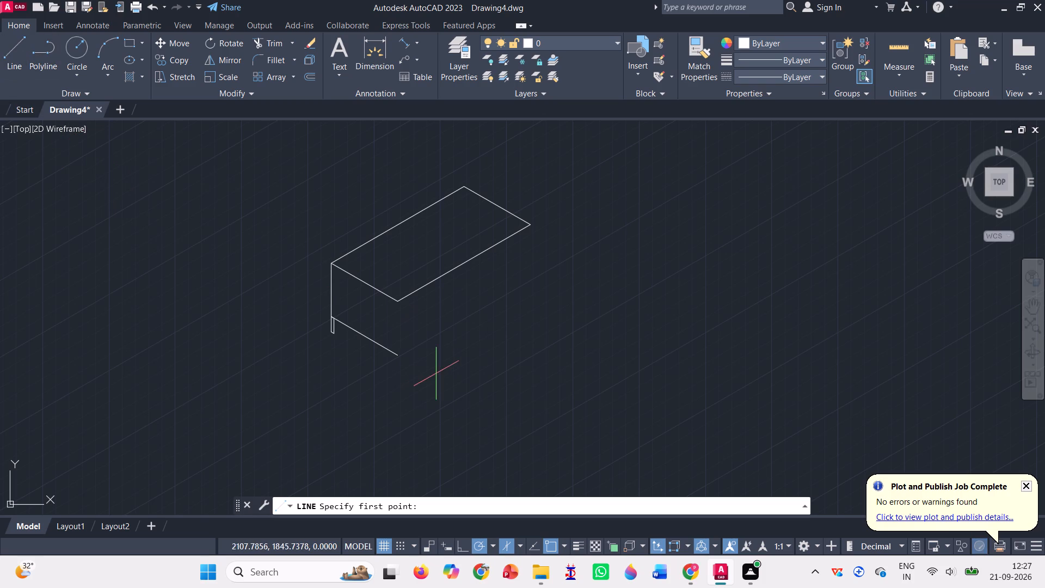
left_click(399, 353)
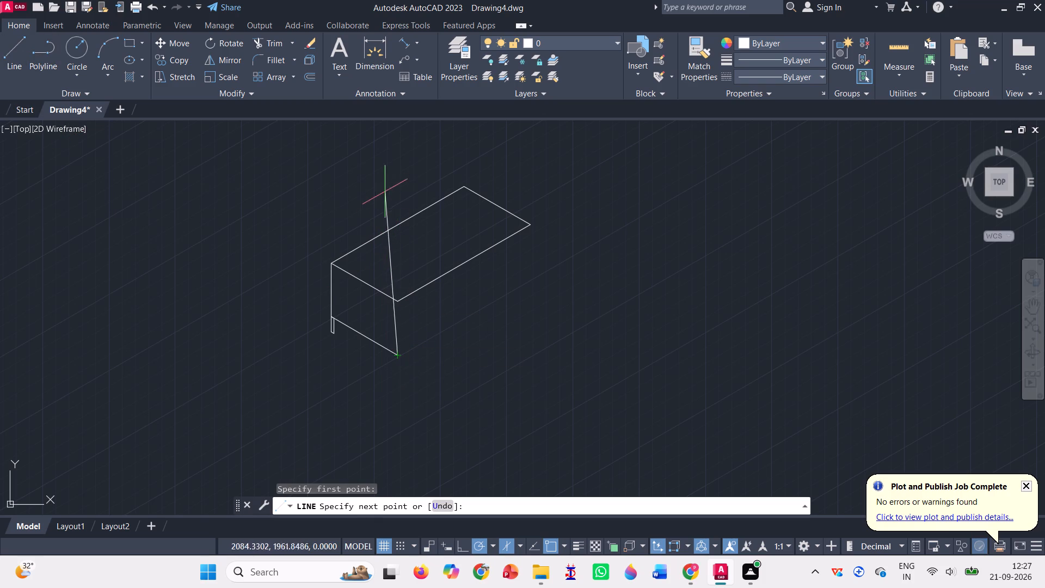
key("2")
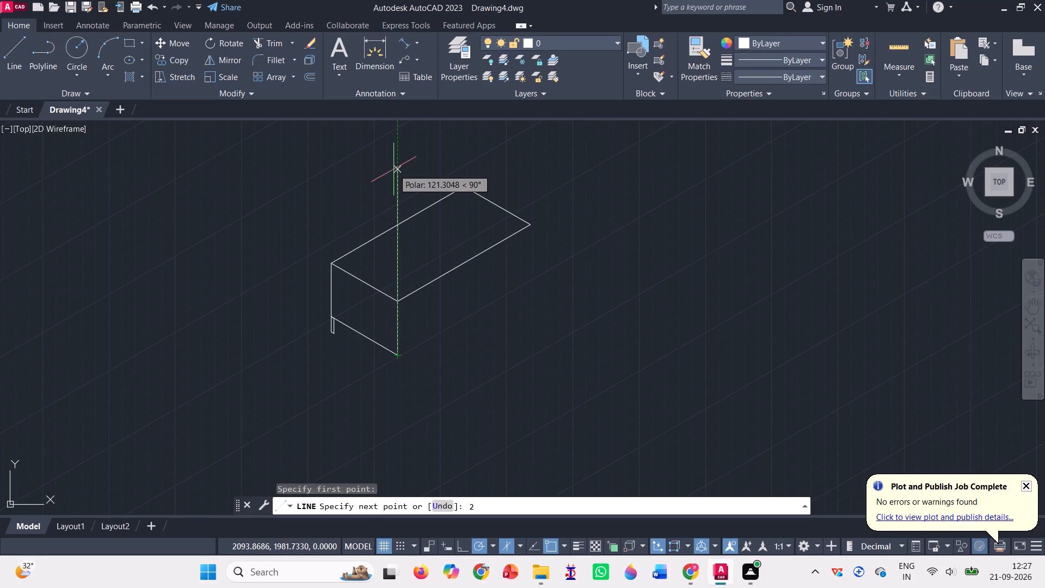
key("BackSpace")
type("30")
key("Return")
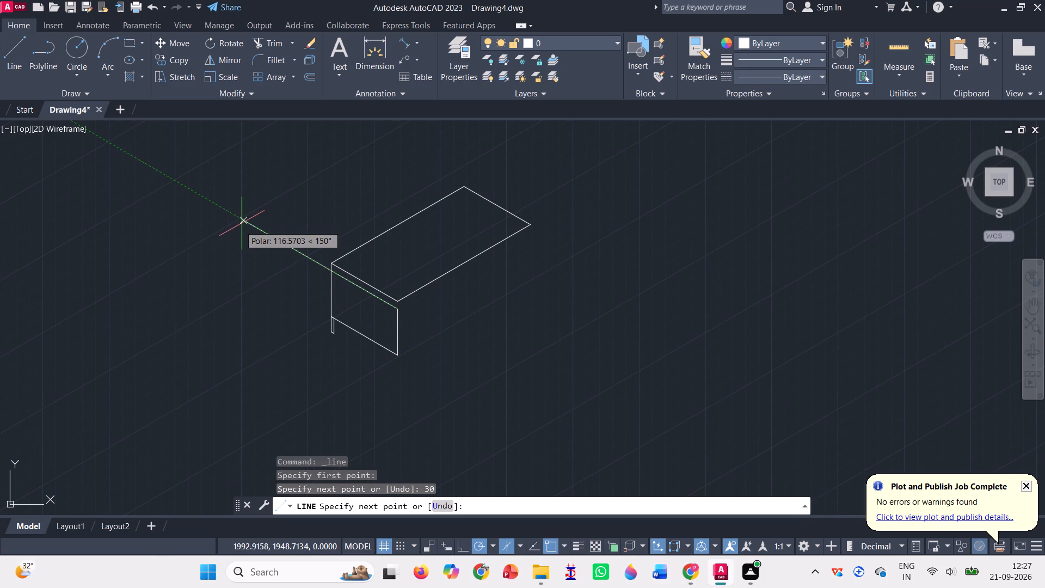
type("50")
key("Return")
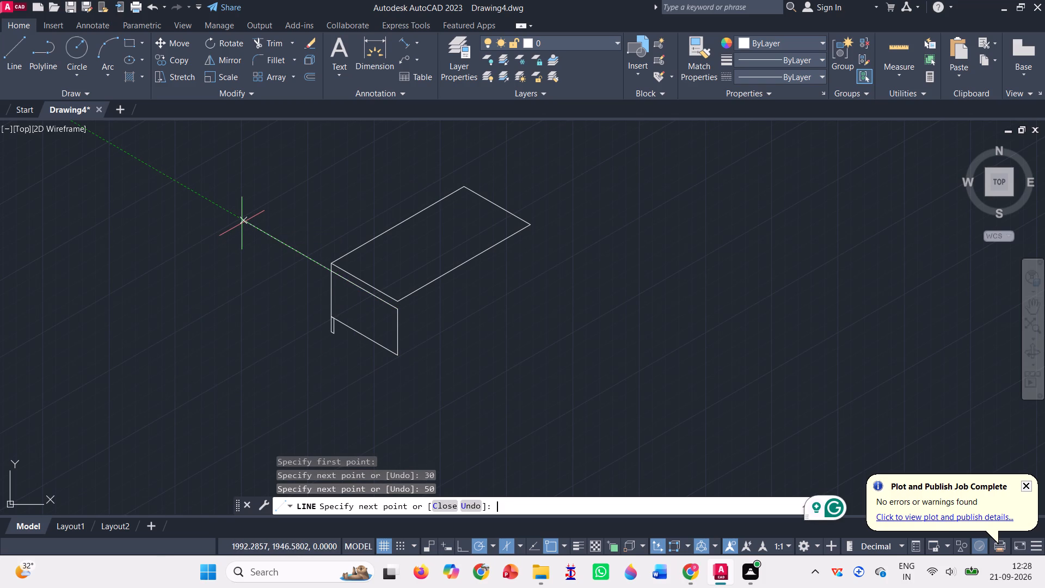
key("Return")
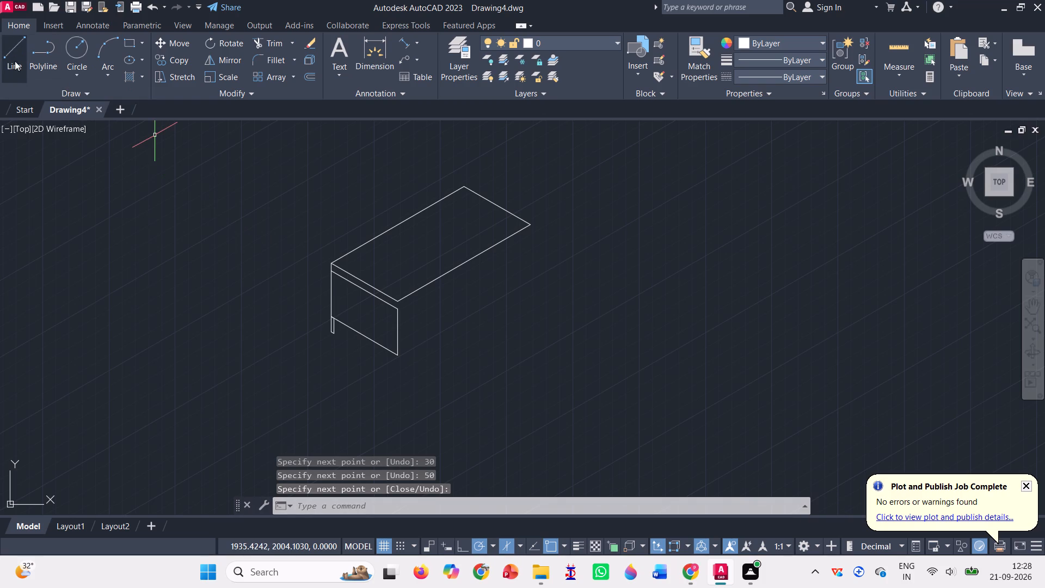
Draw from the top face's front corner down to the inner edge, 100 along 30°, and up to the top face's adjacent corner.
left_click(13, 49)
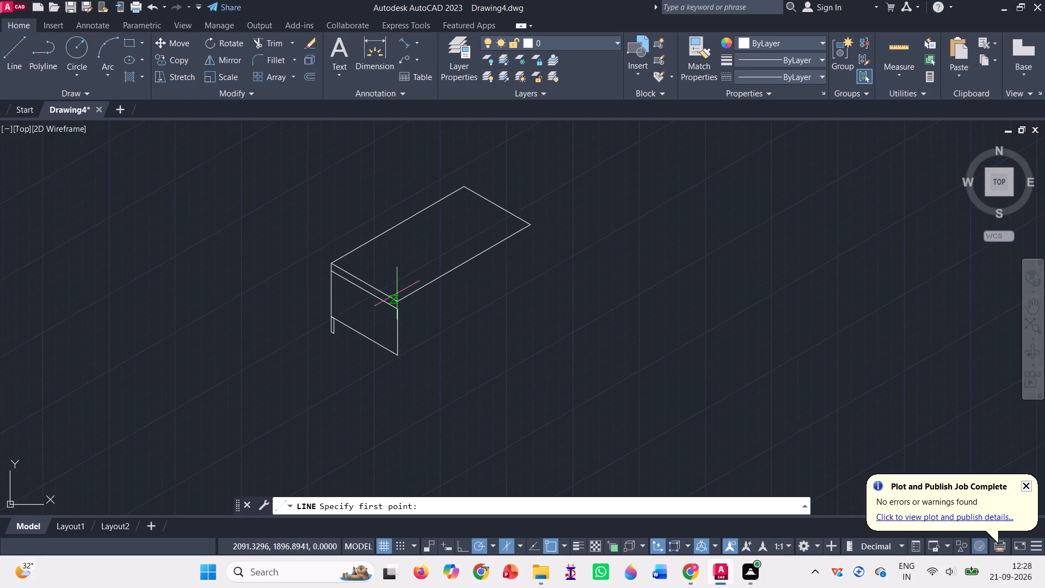
scroll(397, 293, "up", 3)
left_click(392, 322)
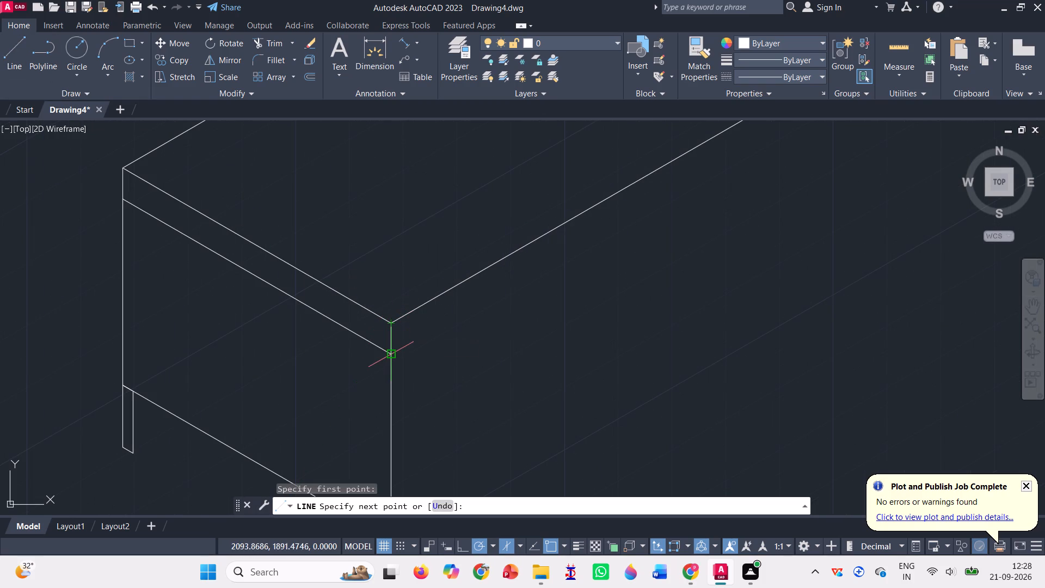
left_click(390, 352)
scroll(408, 262, "down", 2)
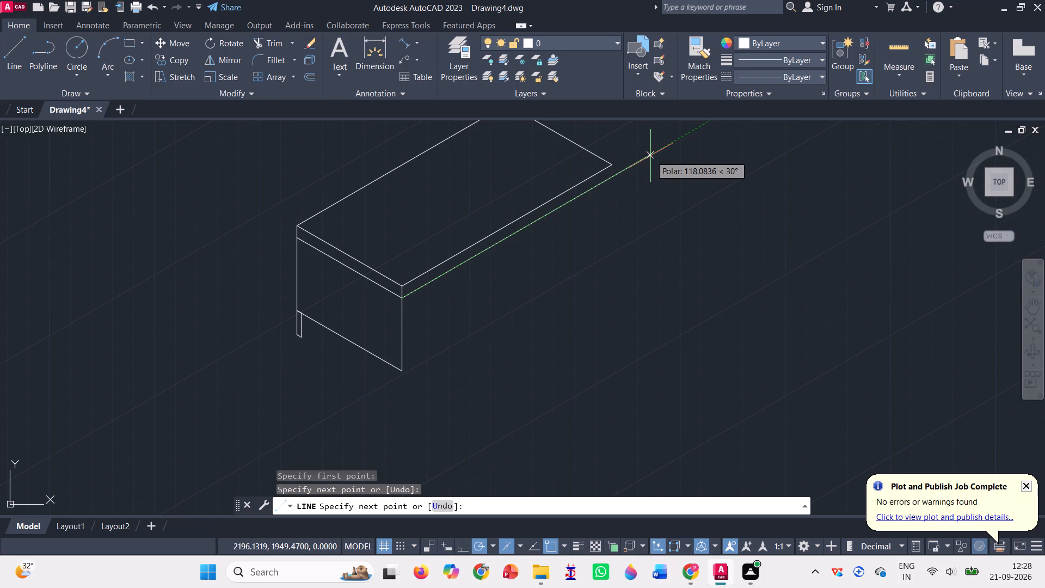
type("100")
key("Return")
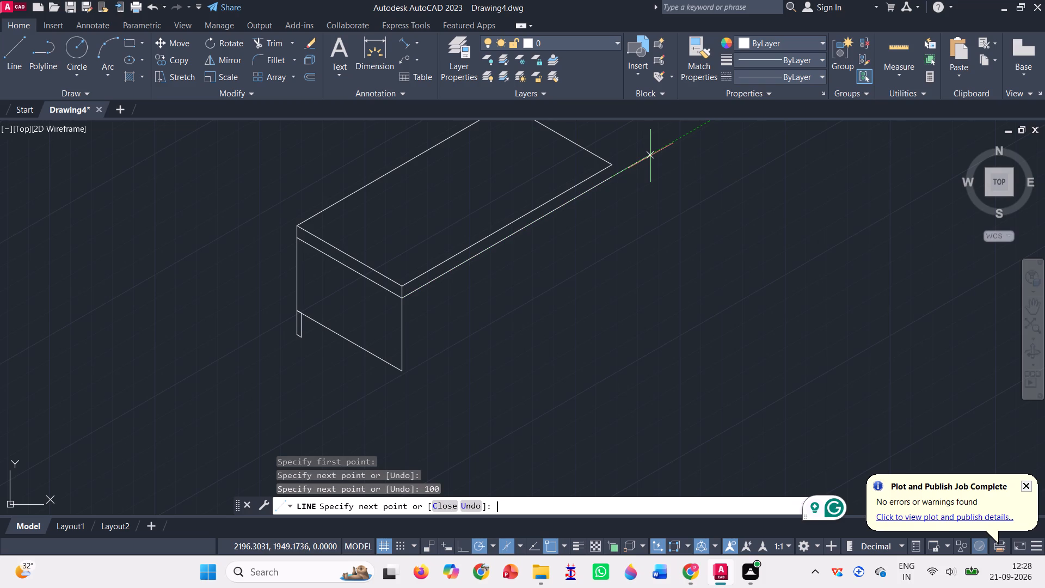
left_click(610, 164)
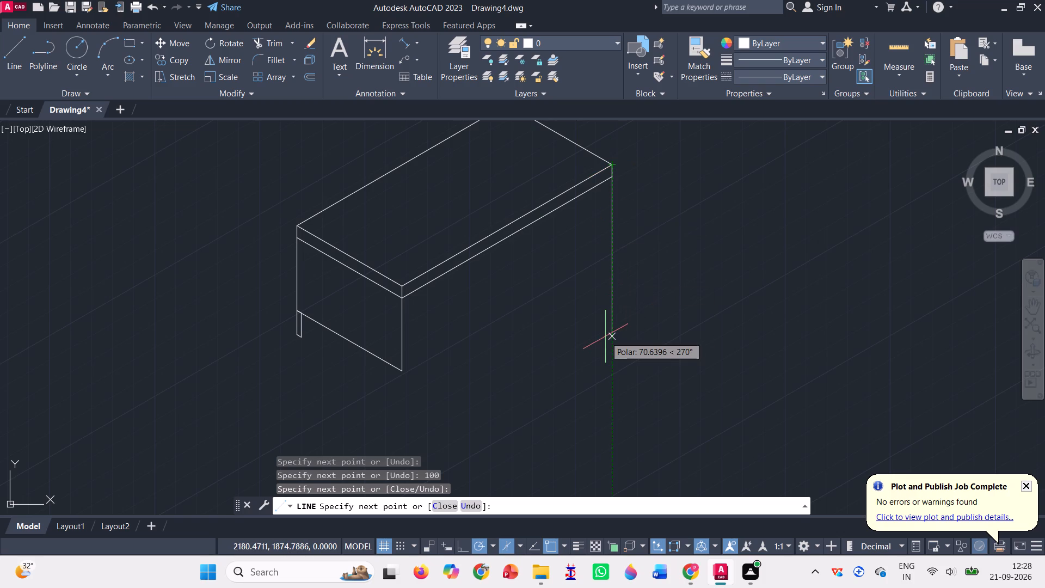
Continue the line straight down from that corner of the top face in segments of 5, 30 and 10.
key("1")
key("BackSpace")
key("5")
key("Return")
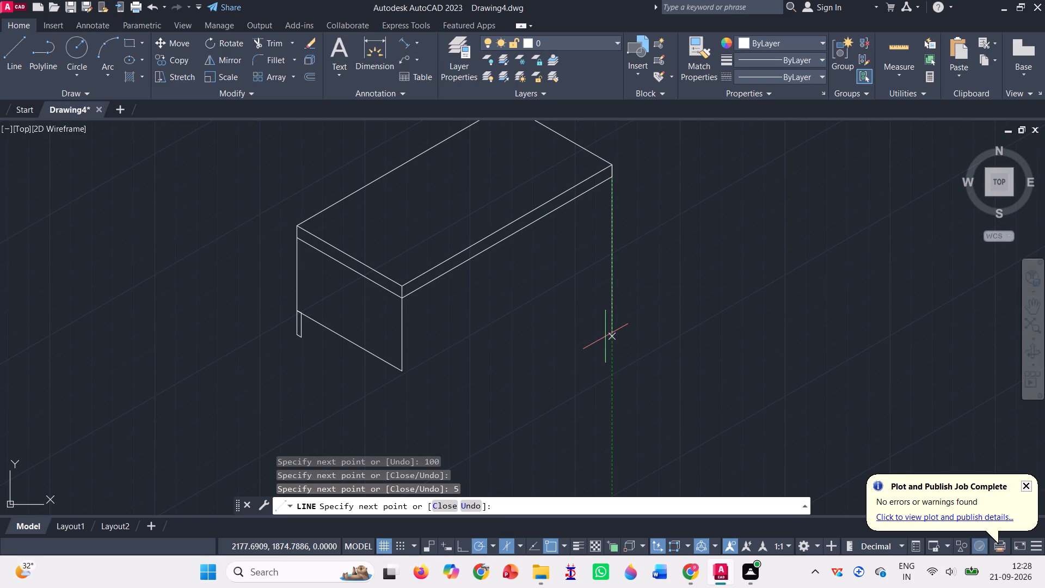
type("30")
key("Return")
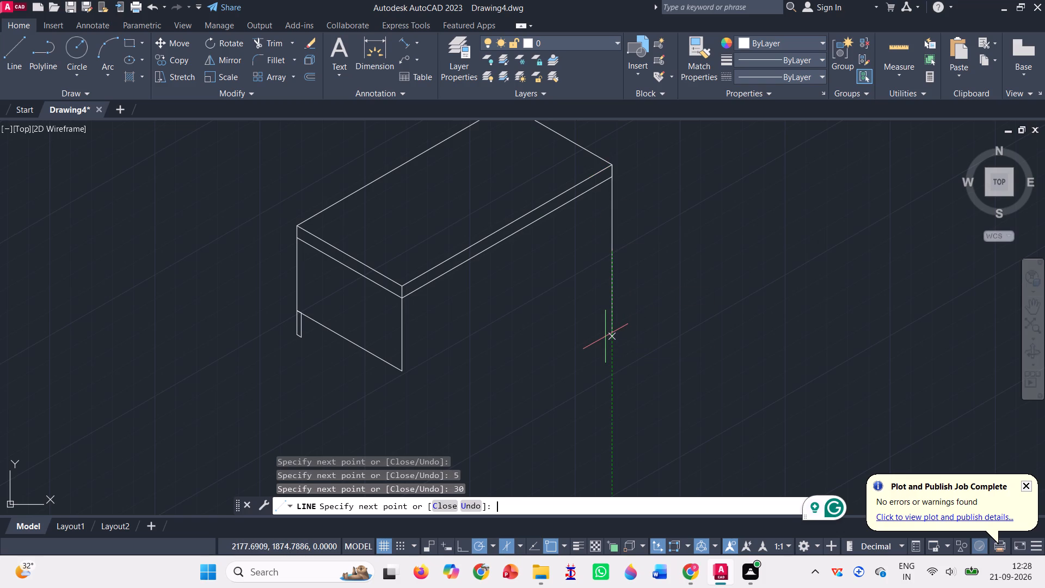
type("10")
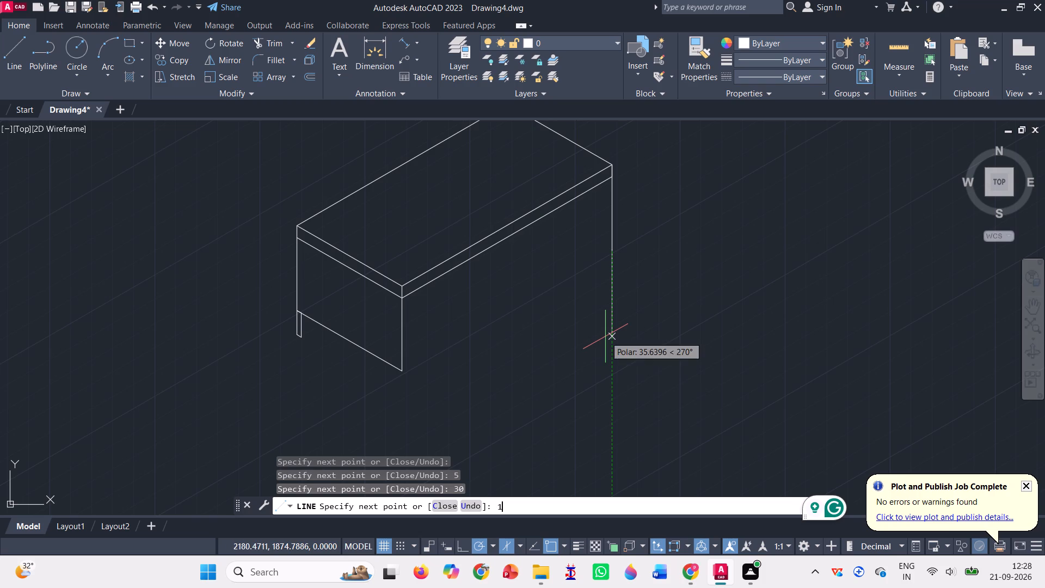
key("Return")
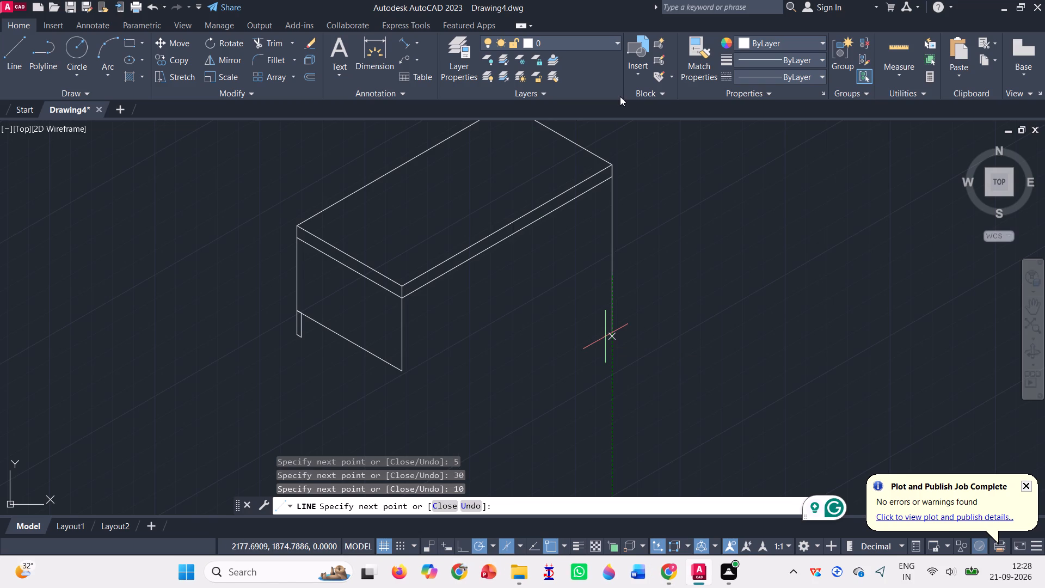
Draw the long side's lower edge from the end of the 30 segment to the front vertical's lower end.
left_click(614, 251)
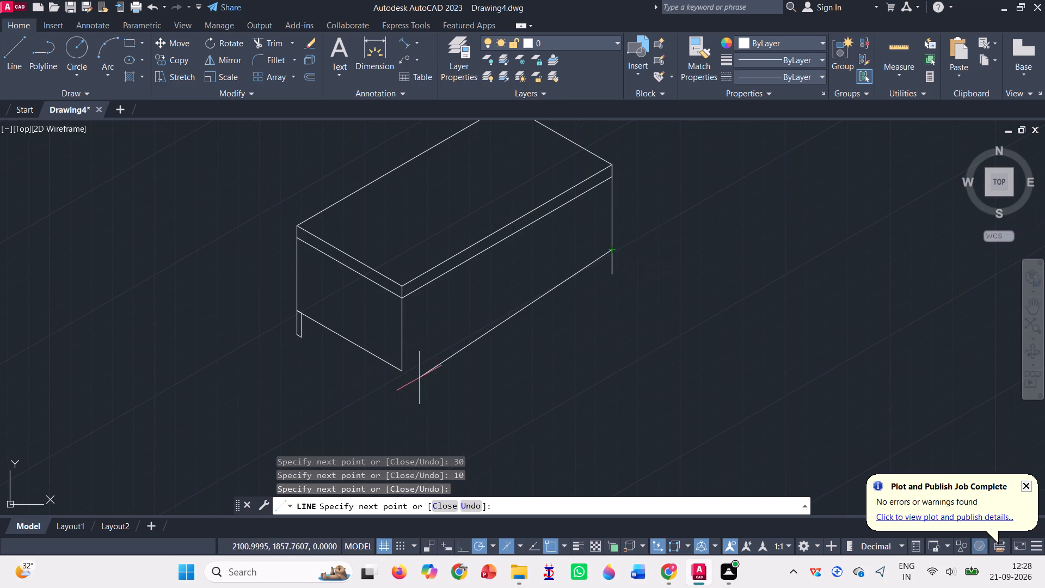
left_click(399, 372)
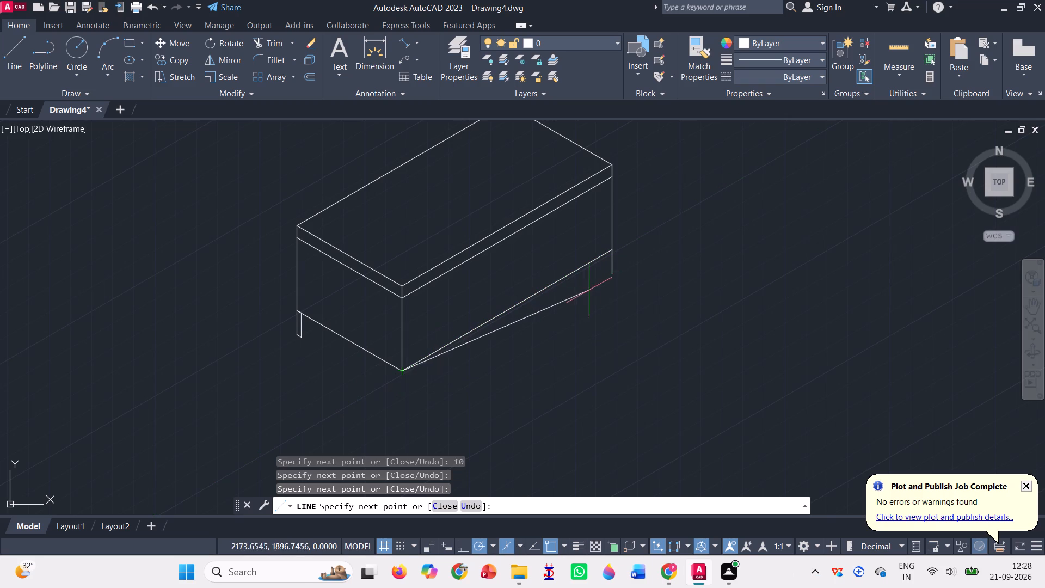
key("Escape")
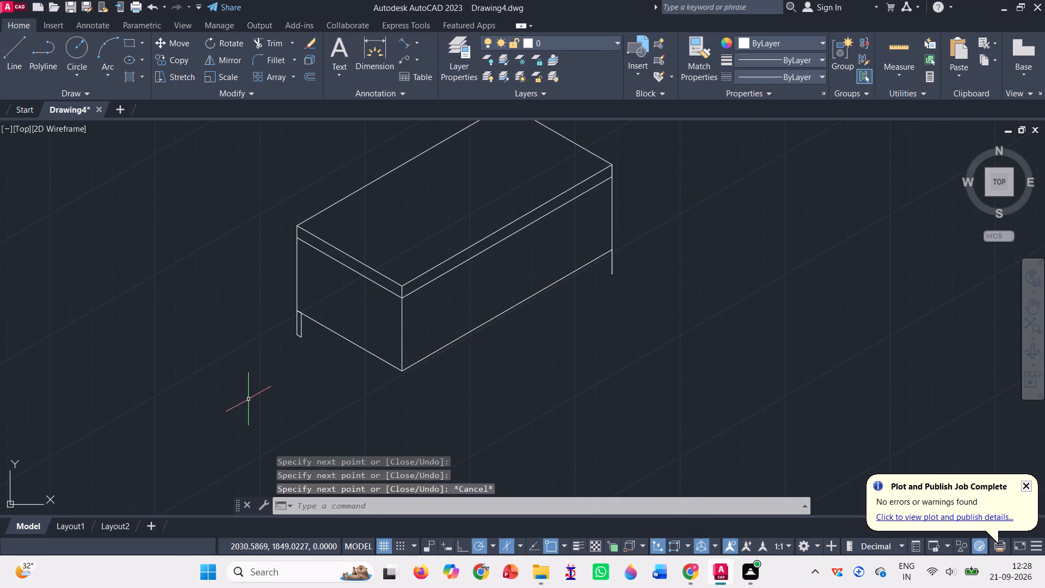
Outline a foot face below the front lower corner with segments of 10 downward, 2 at 150° and 10 upward.
left_click(16, 56)
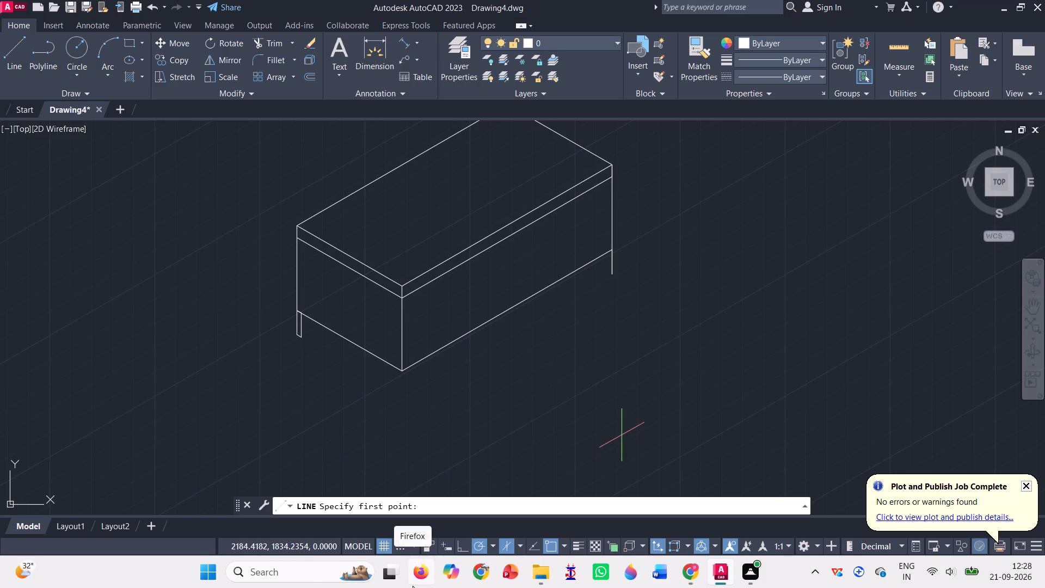
left_click(403, 367)
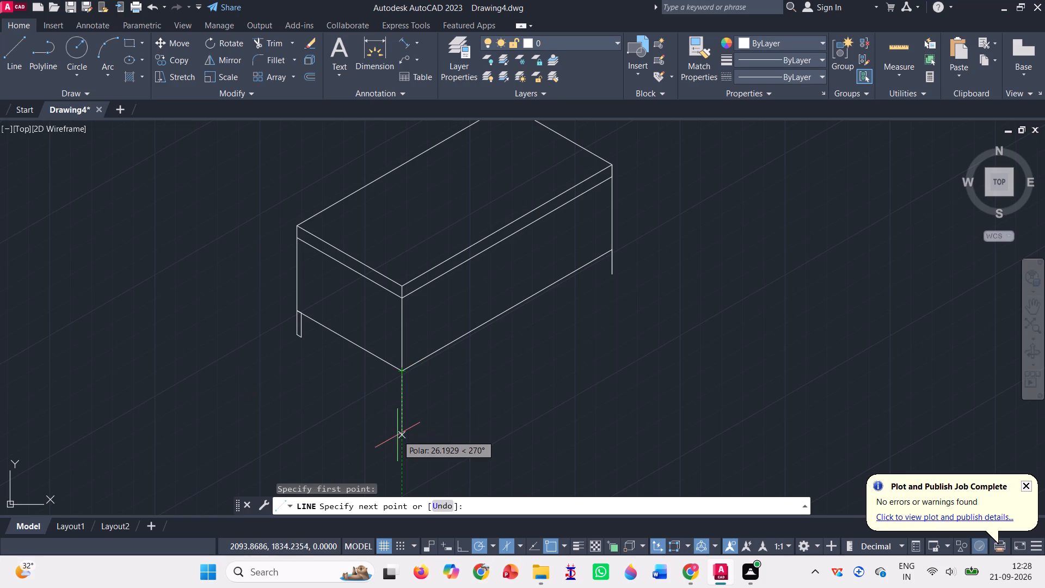
type("10")
key("Return")
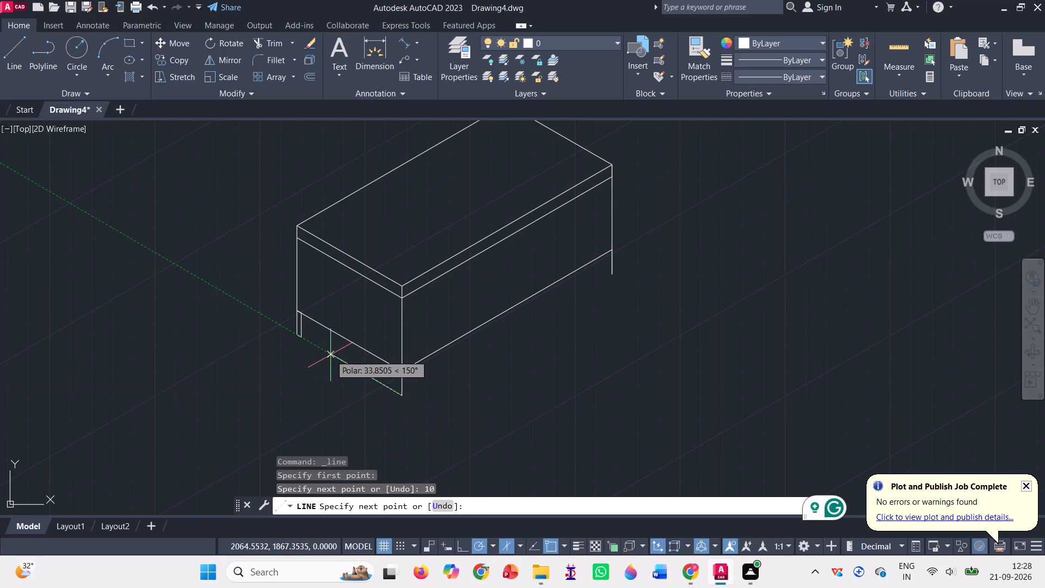
key("2")
key("Return")
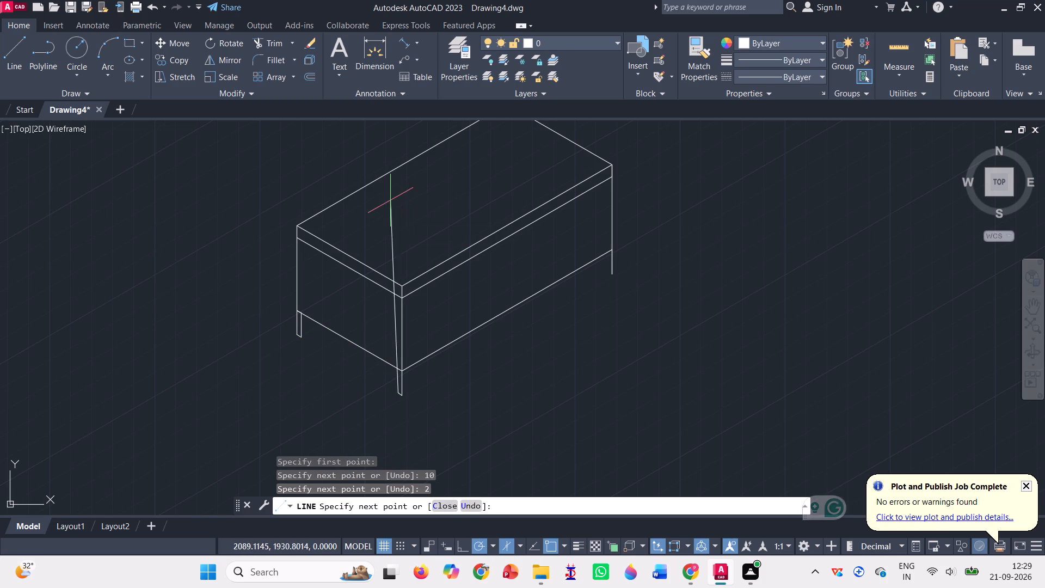
type("10")
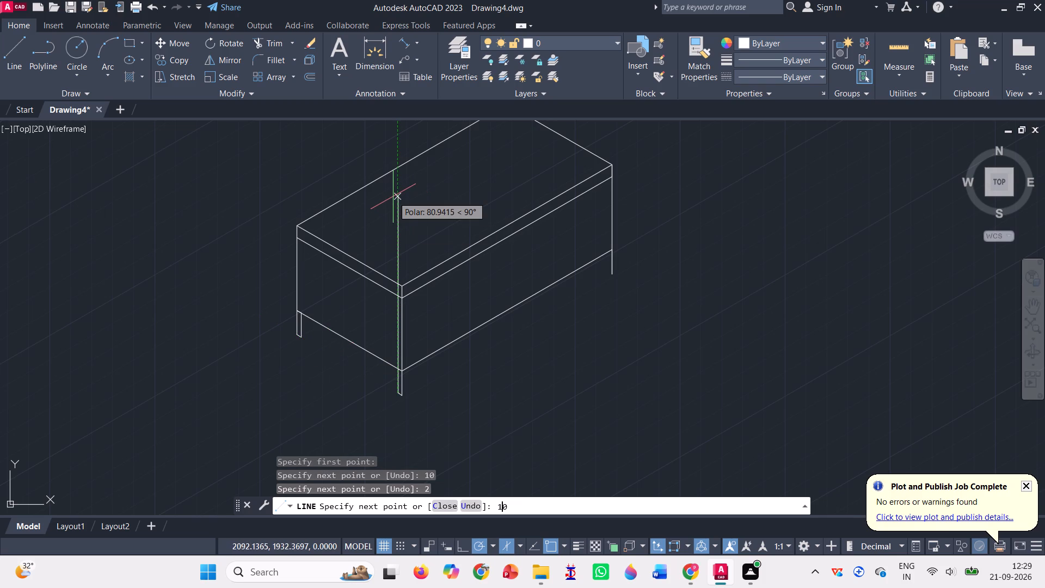
key("Return")
key("Return")
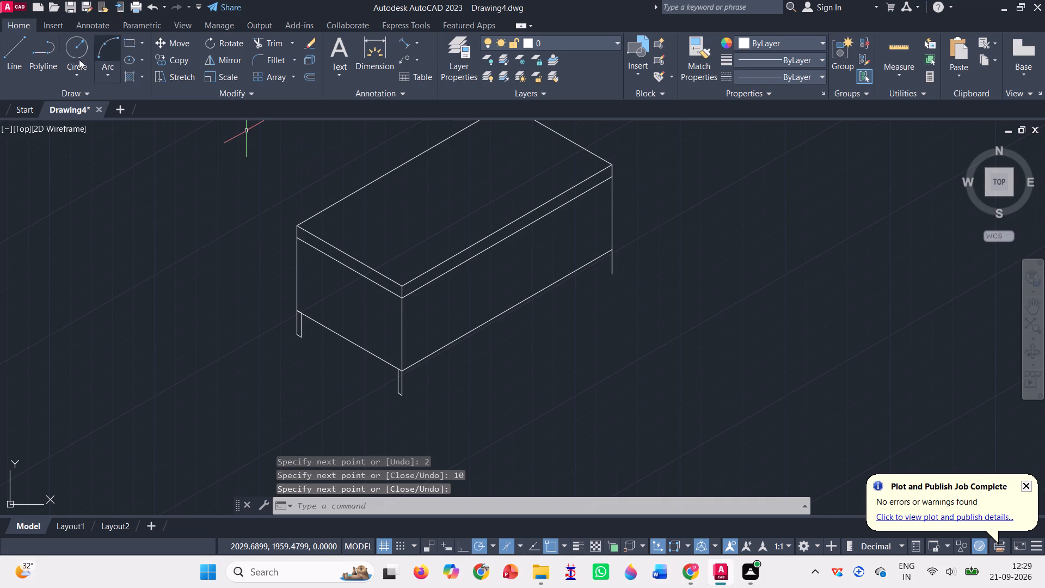
Add the front foot's second face from its bottom corner with segments of 2 at 30° and 10 upward.
left_click(16, 58)
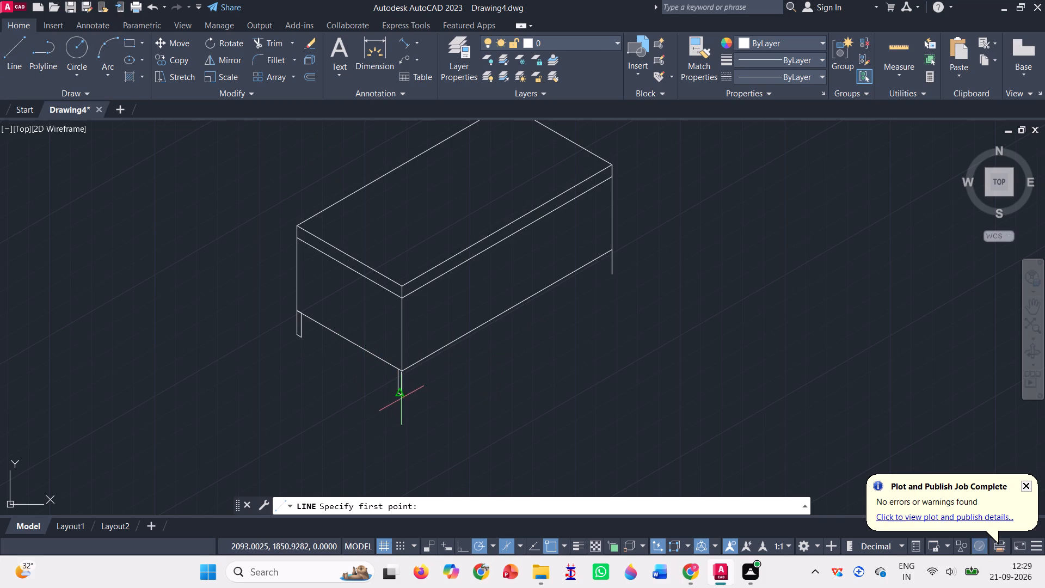
scroll(402, 406, "up", 2)
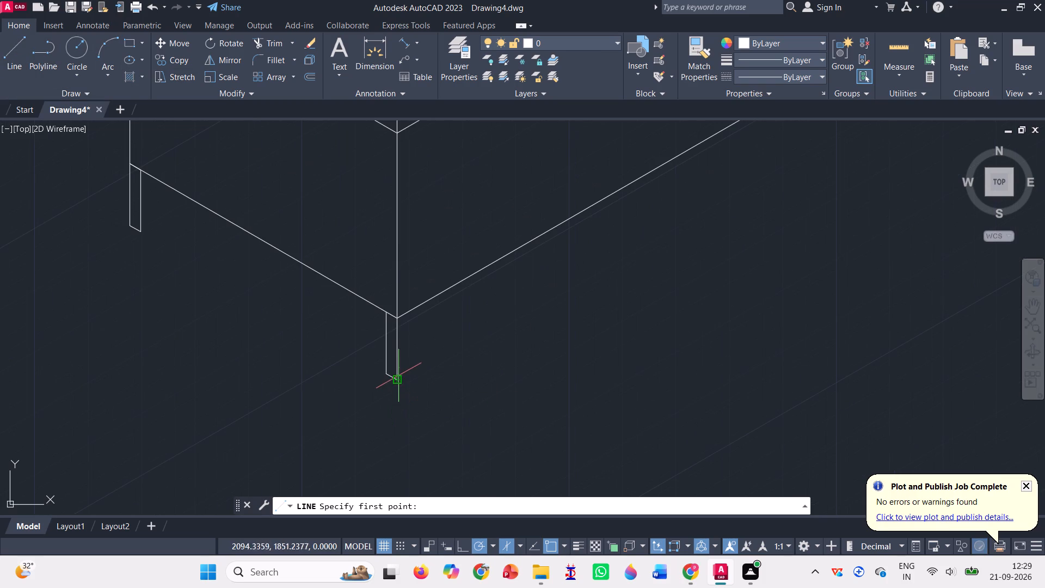
left_click(397, 382)
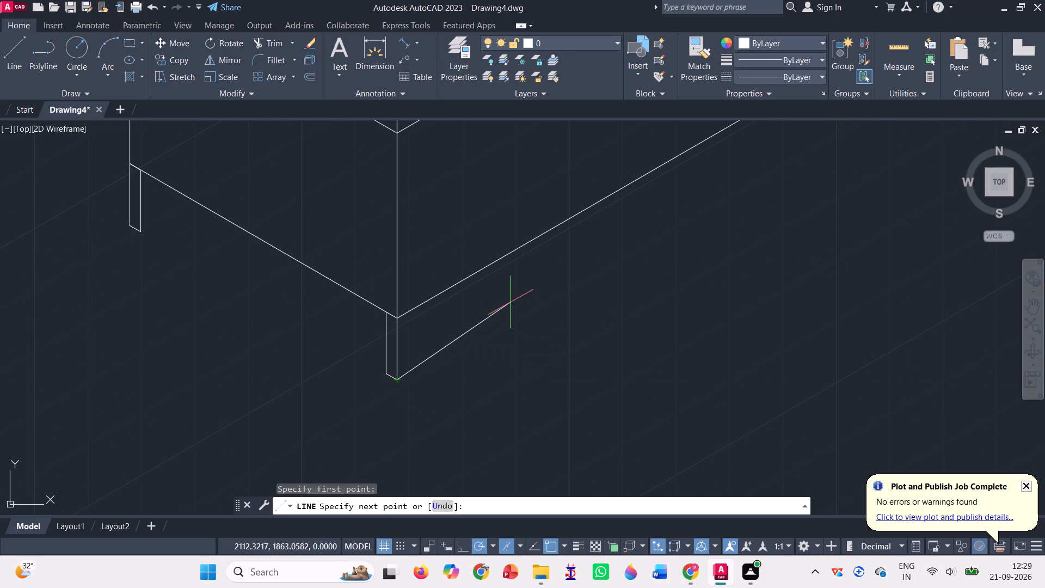
key("2")
key("Return")
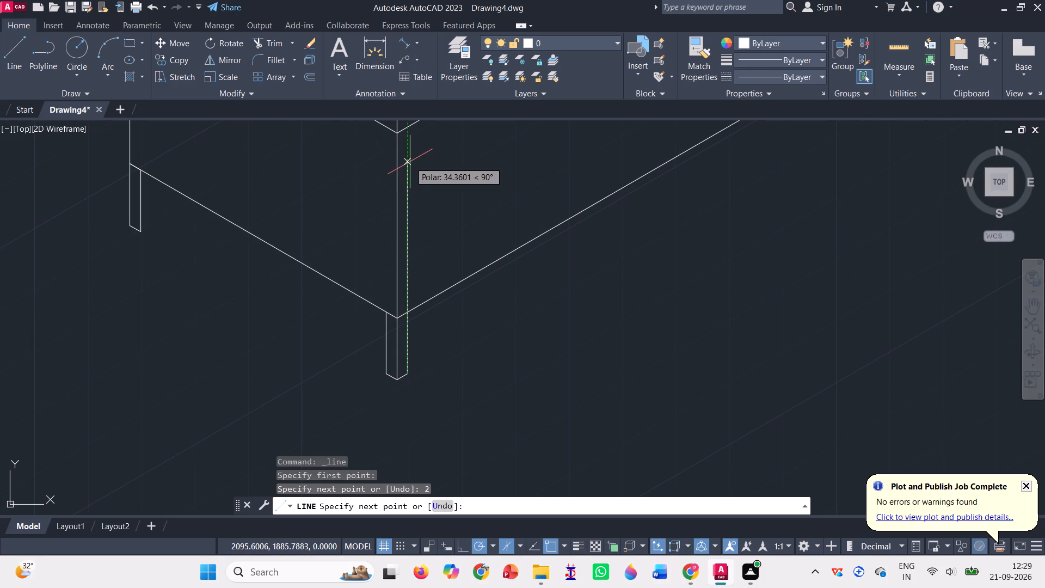
type("10")
key("Return")
key("Return")
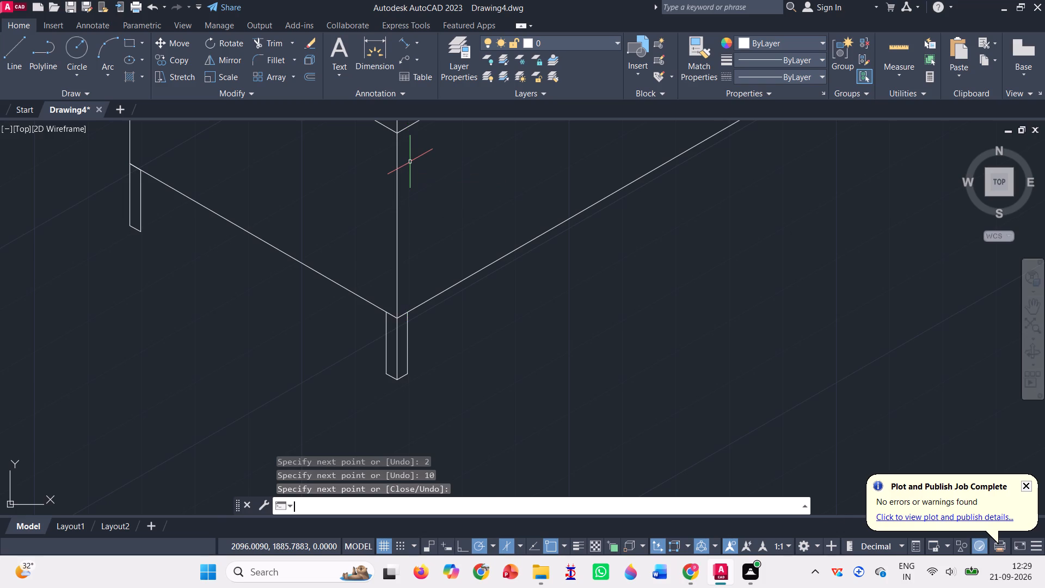
Add the first foot's second face with a segment of 2 at 30° and a vertical extending past the lower edge.
left_click(18, 51)
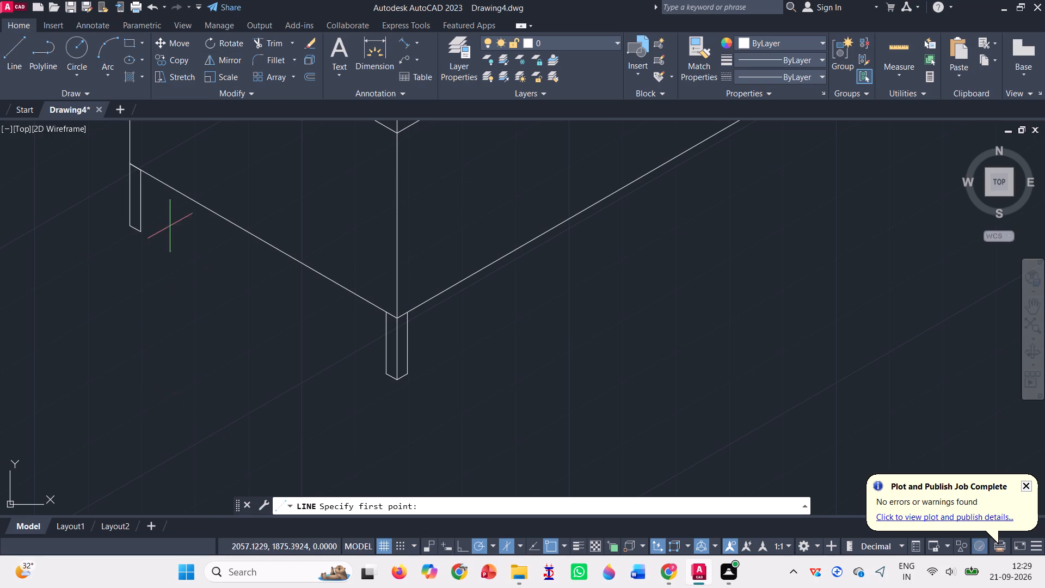
left_click(139, 234)
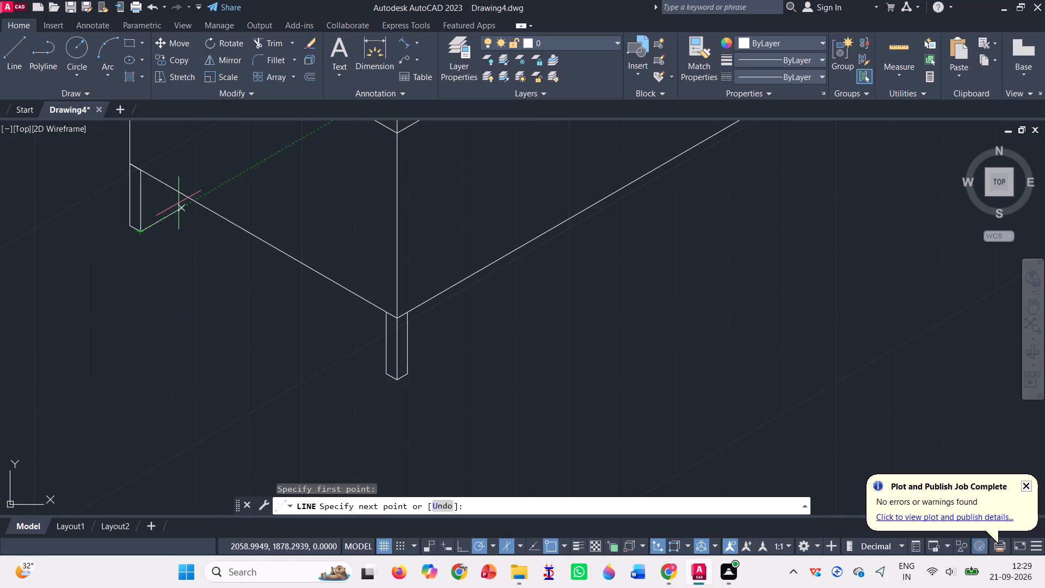
key("2")
key("Return")
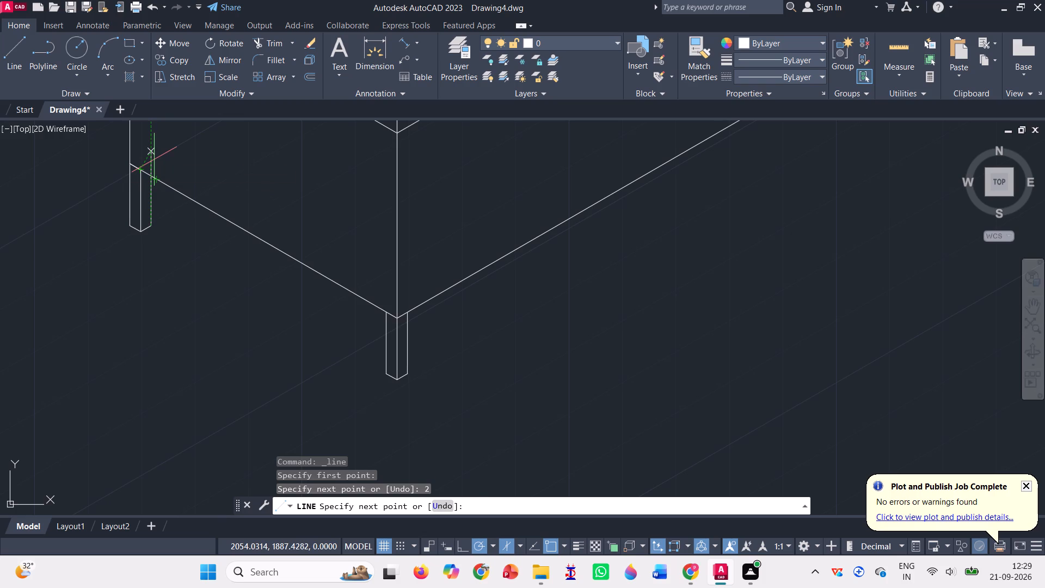
left_click(154, 160)
key("Escape")
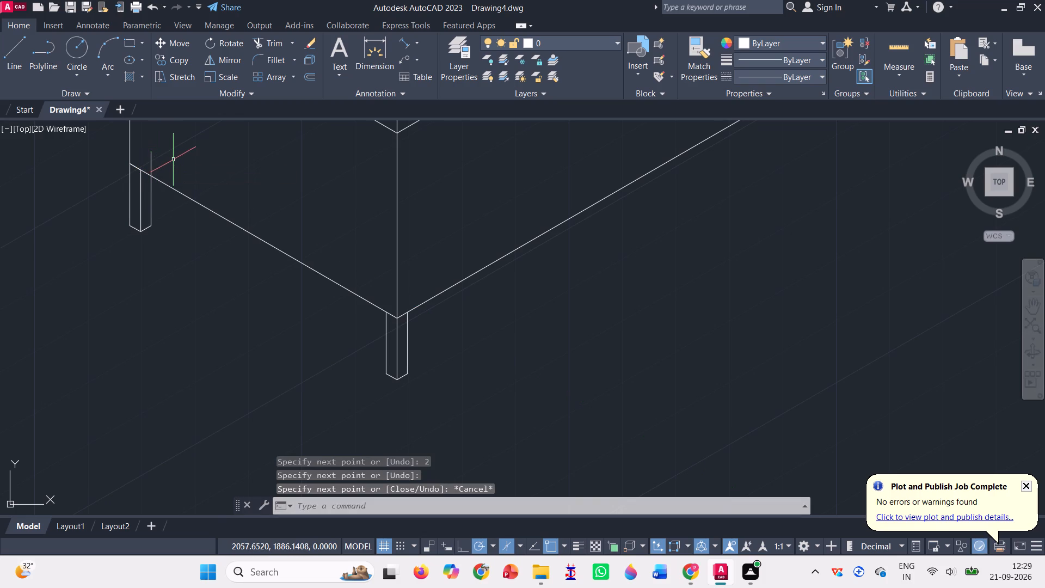
Trim the part of the first foot's inner vertical that extends above the short side's lower edge.
left_click(272, 41)
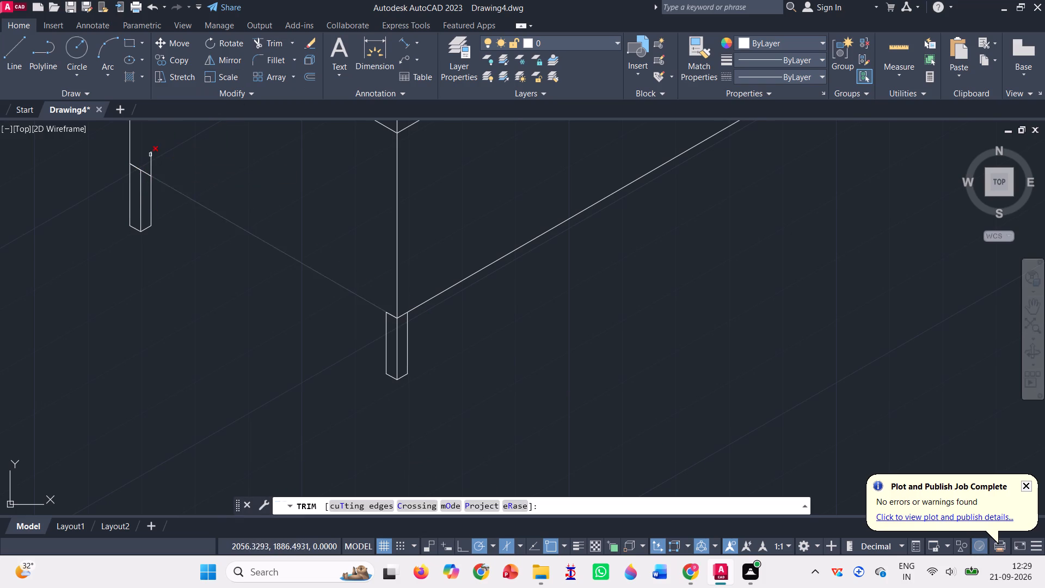
left_click(149, 153)
left_click(164, 156)
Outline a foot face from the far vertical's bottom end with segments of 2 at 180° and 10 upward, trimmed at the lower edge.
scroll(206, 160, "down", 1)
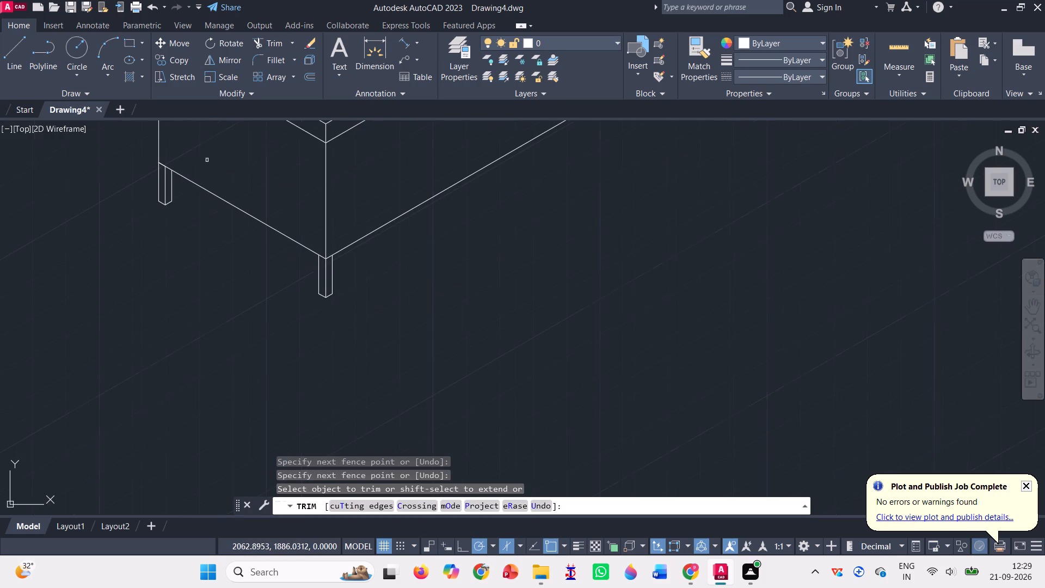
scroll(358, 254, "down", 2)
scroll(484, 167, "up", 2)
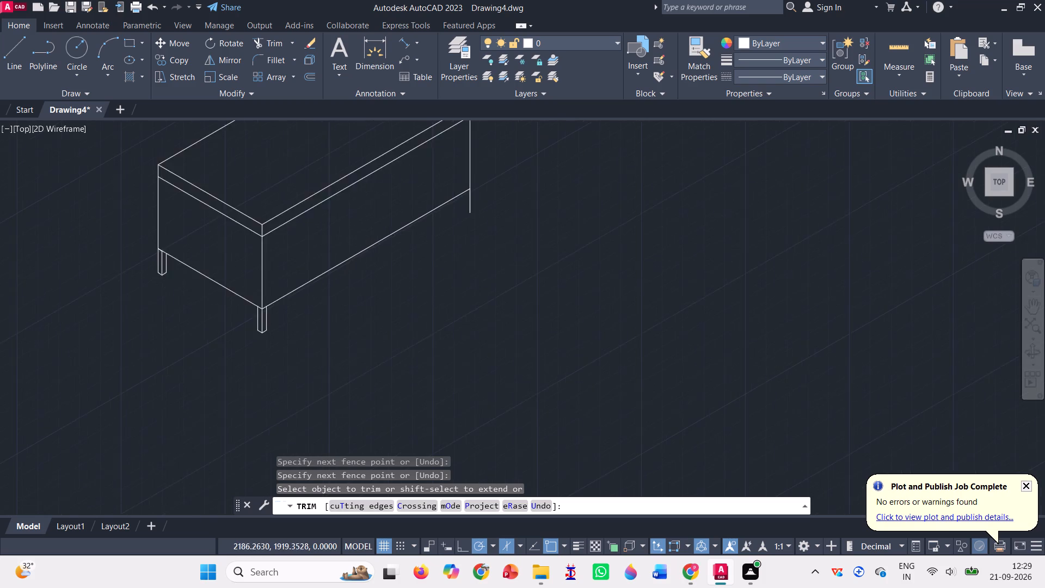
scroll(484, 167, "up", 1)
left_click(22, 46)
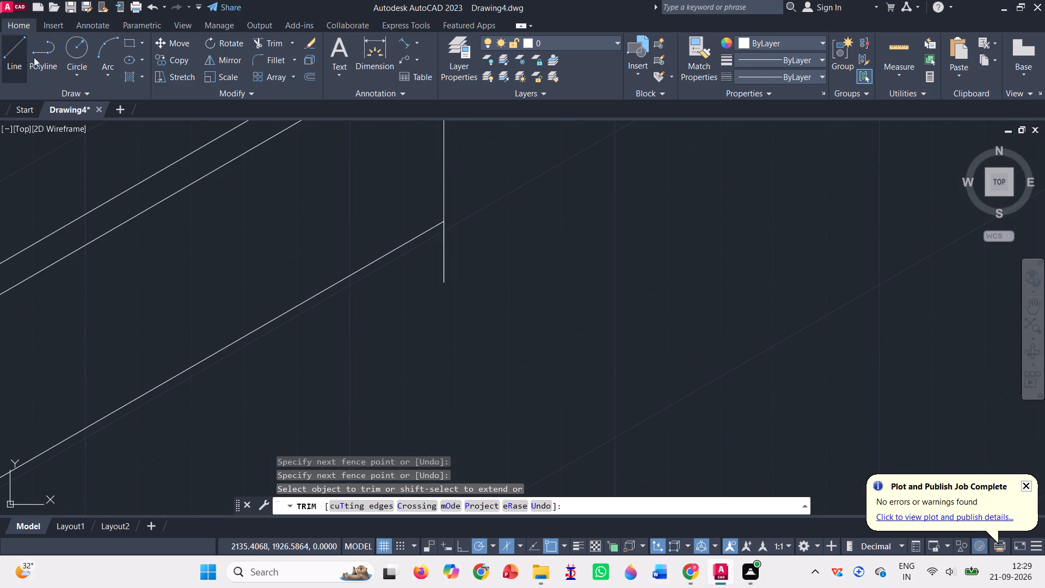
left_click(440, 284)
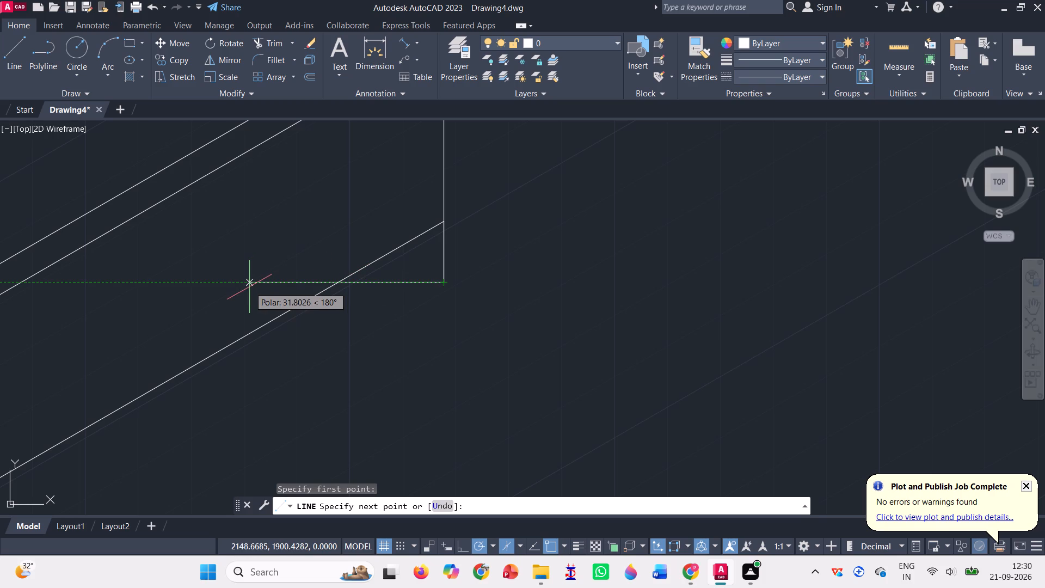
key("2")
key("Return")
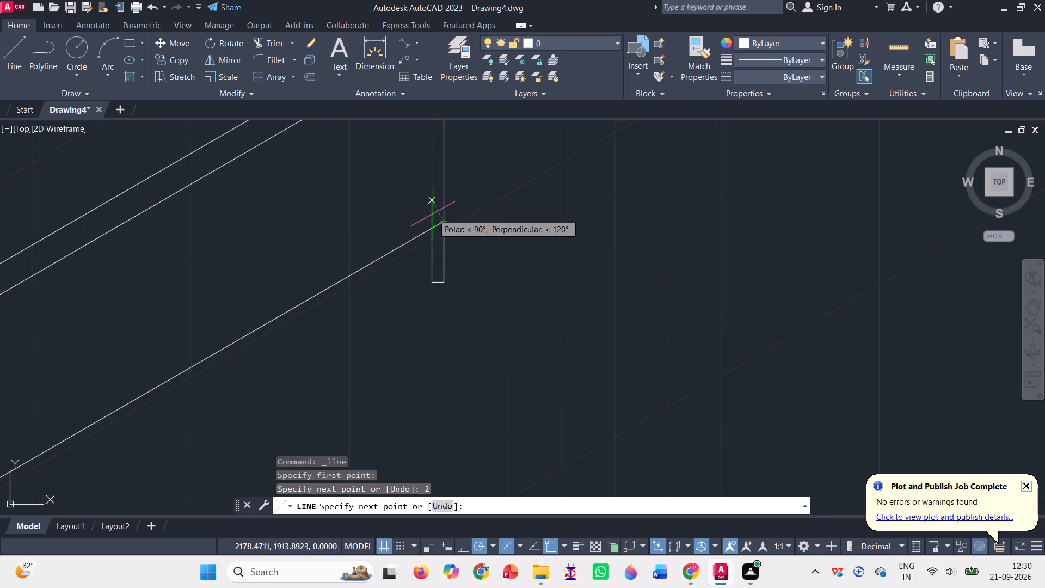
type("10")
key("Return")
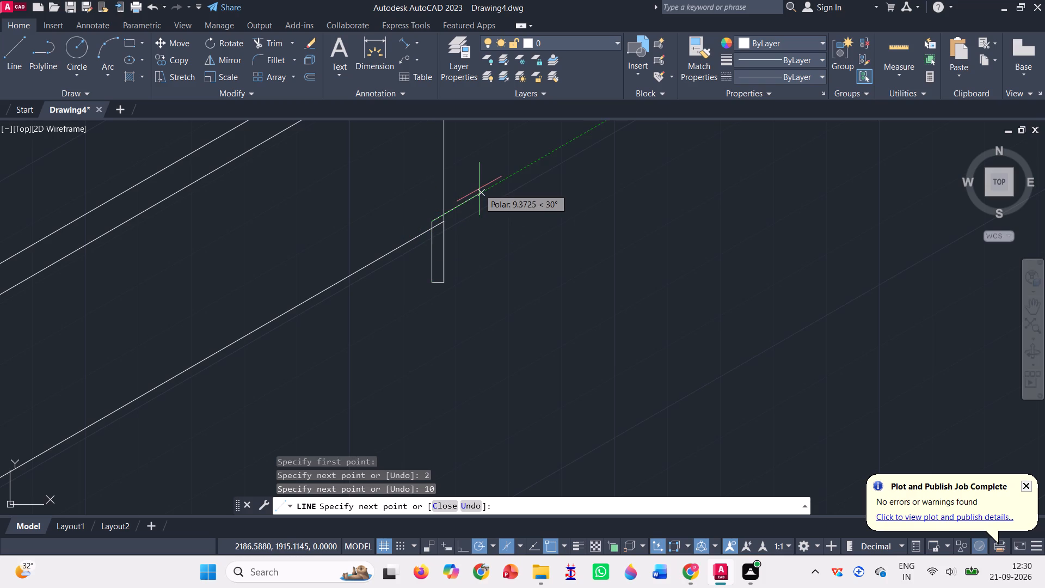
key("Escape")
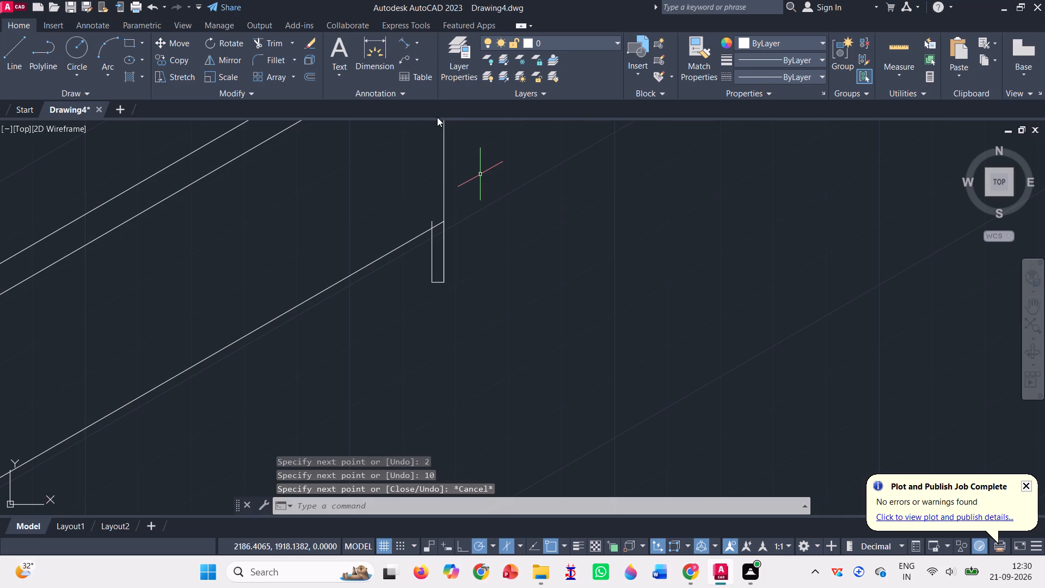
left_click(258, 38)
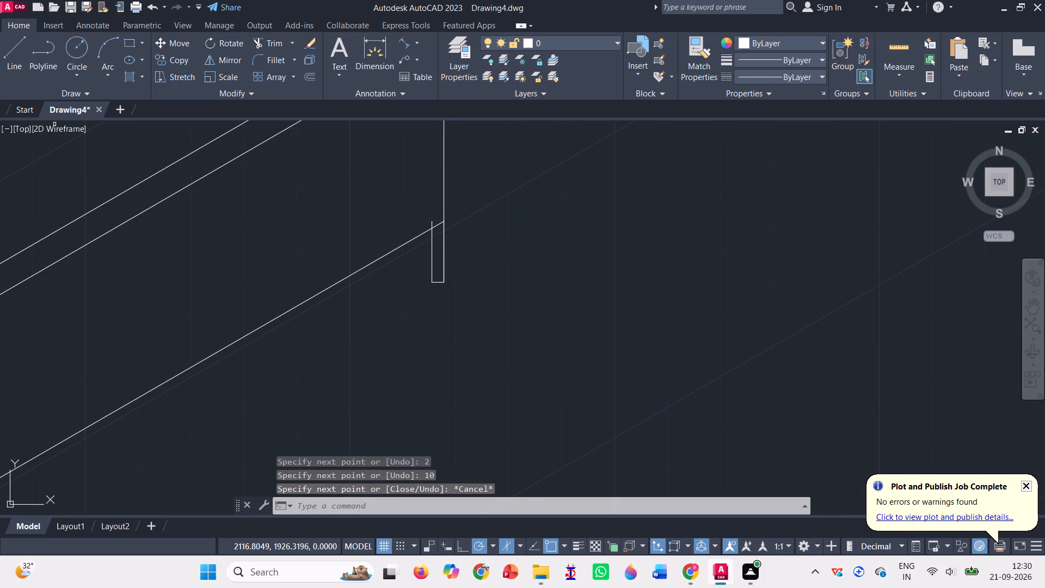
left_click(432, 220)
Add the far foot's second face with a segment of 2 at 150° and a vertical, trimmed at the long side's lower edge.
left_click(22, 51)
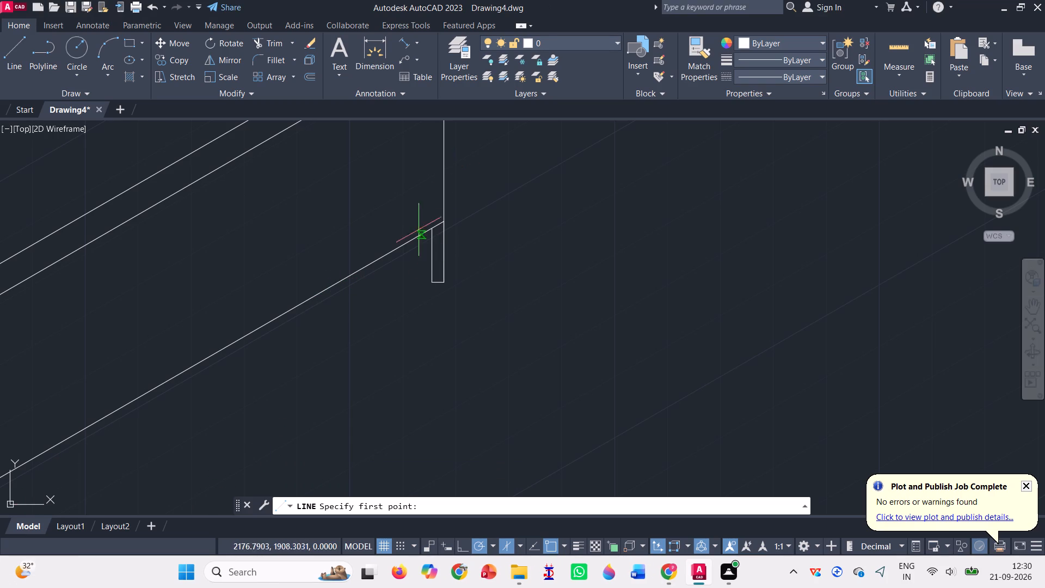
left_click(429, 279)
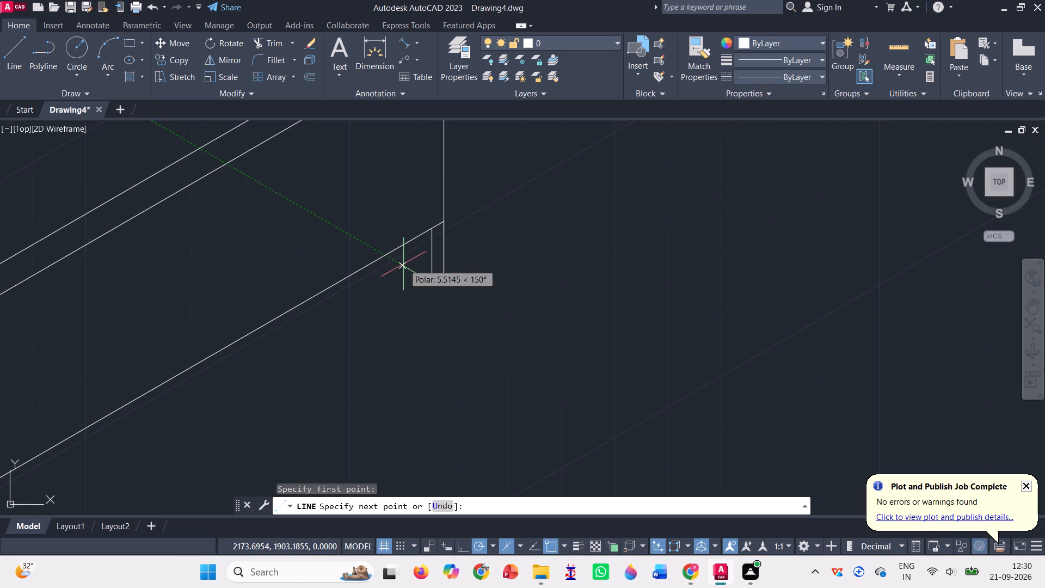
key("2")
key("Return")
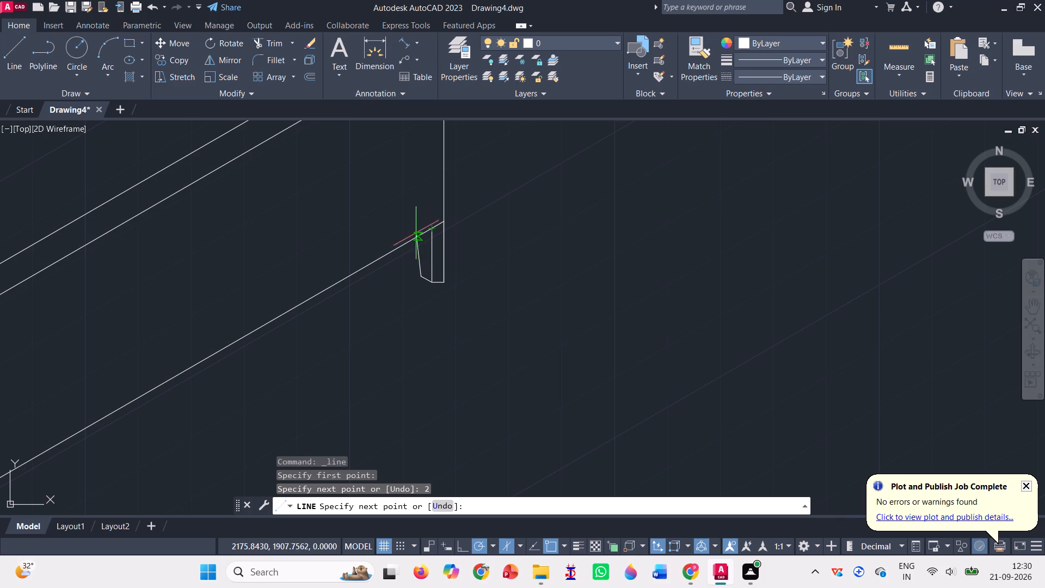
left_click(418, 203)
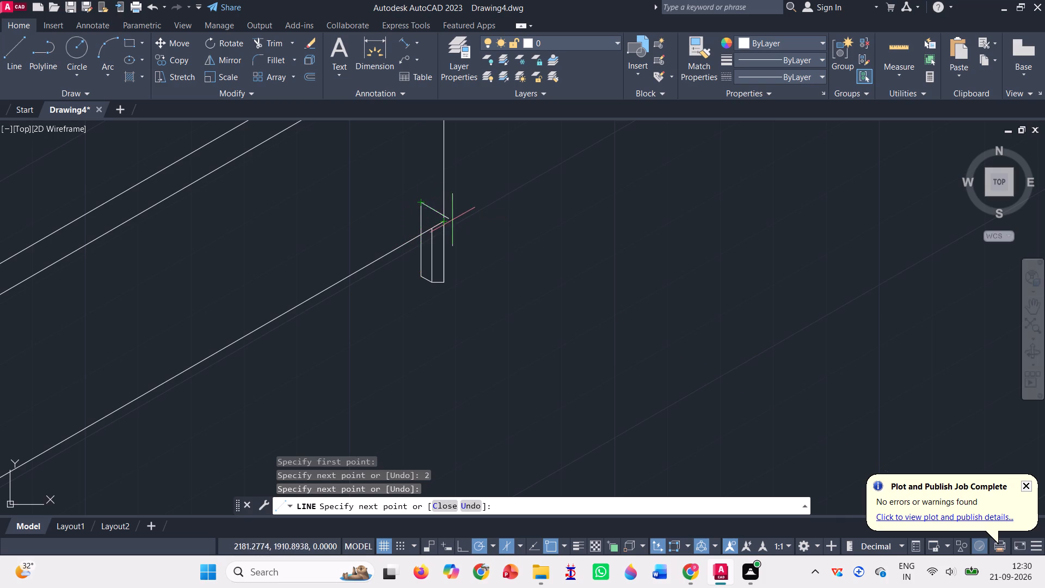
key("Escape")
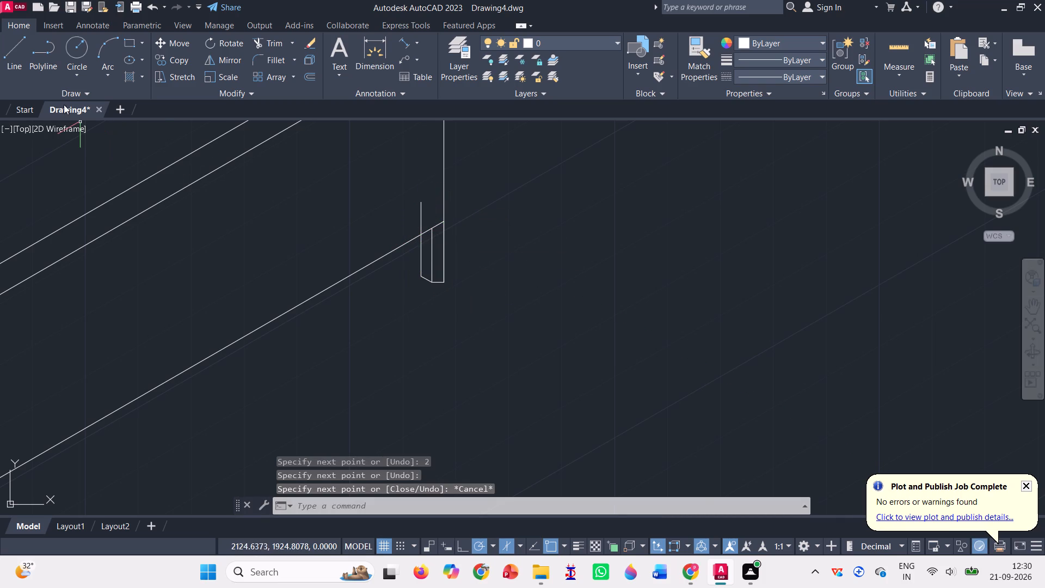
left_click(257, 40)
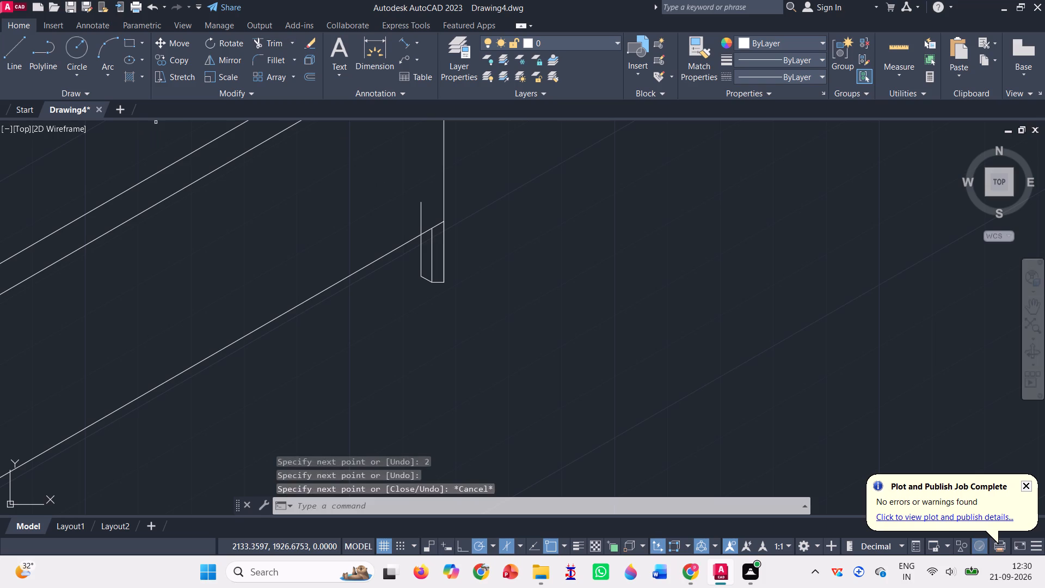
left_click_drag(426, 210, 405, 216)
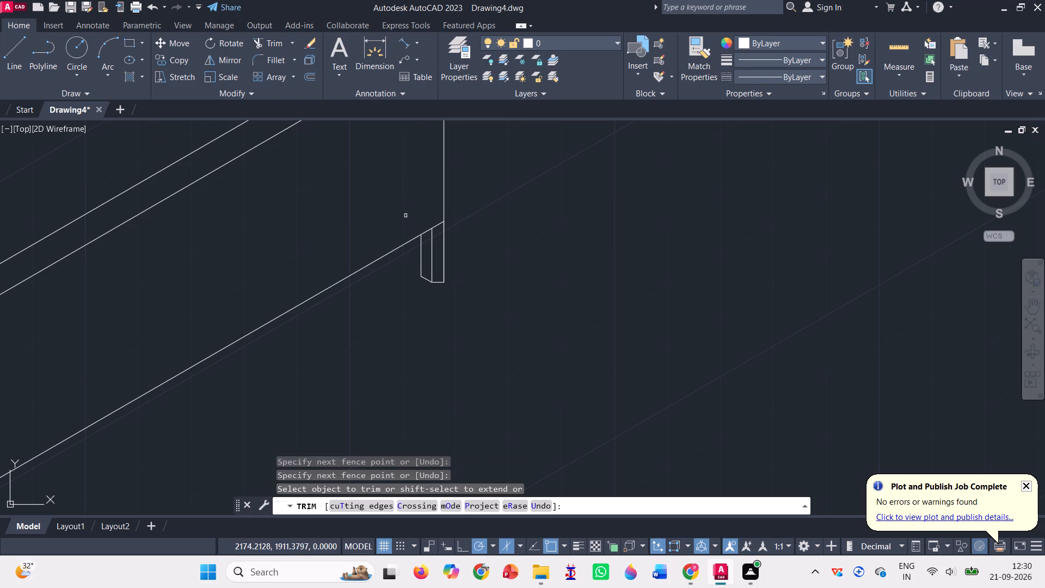
Draw a far foot face from the end vertical's bottom with segments of 2 at 210° and 10 upward.
scroll(428, 300, "down", 1)
scroll(376, 328, "down", 1)
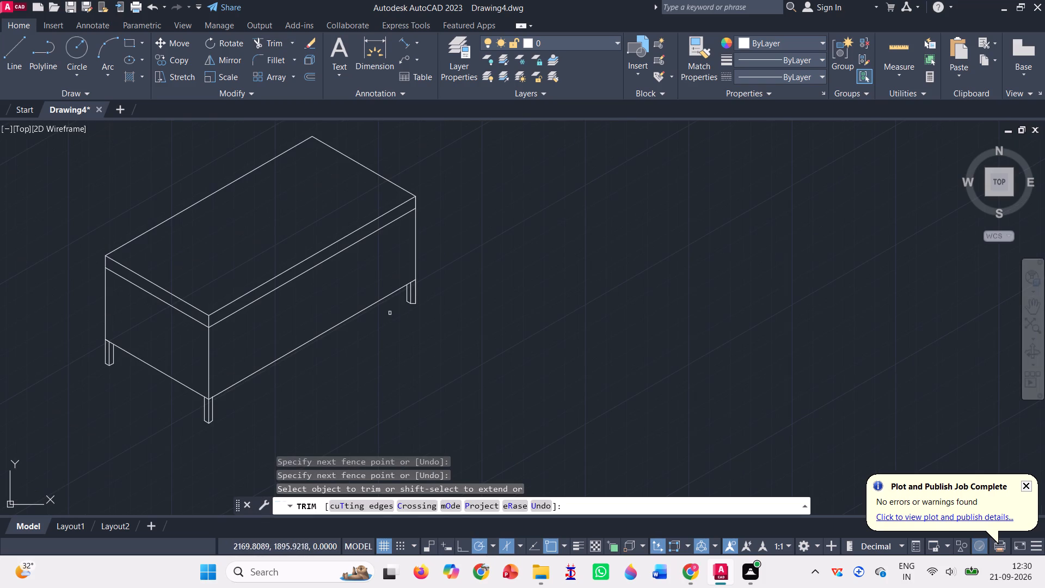
scroll(397, 292, "up", 3)
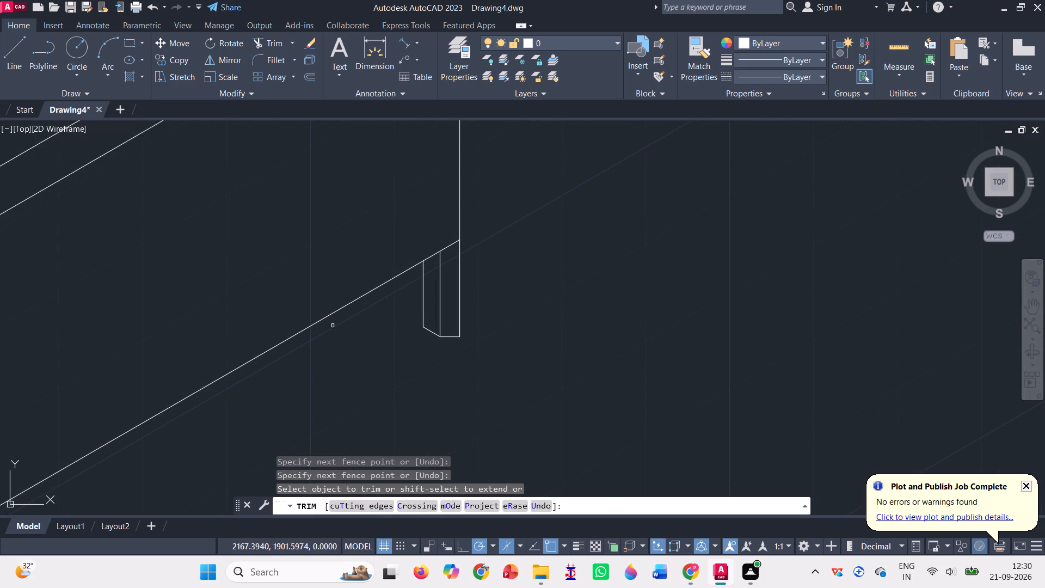
left_click(17, 60)
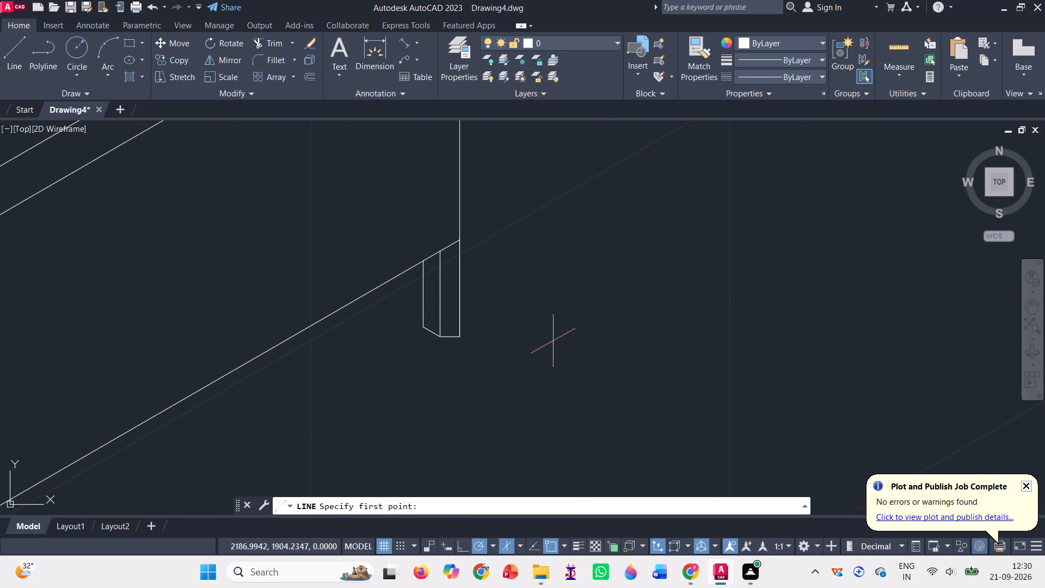
left_click(458, 336)
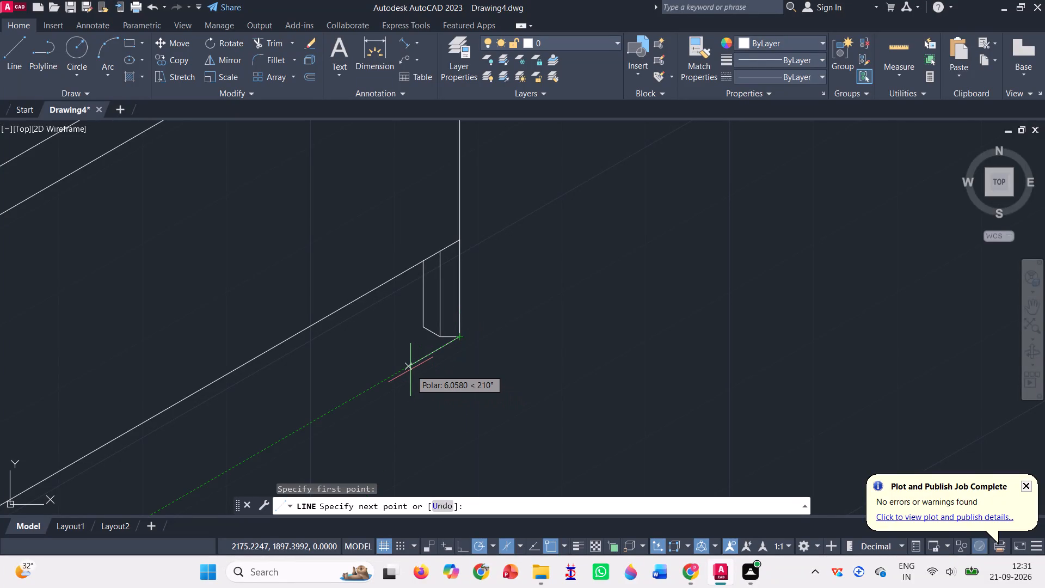
key("2")
key("Return")
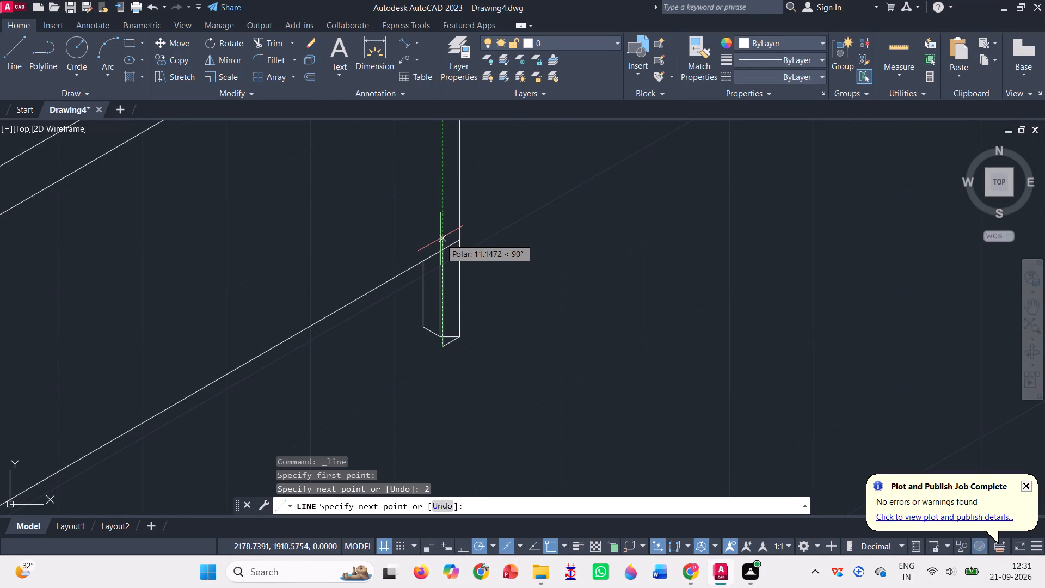
type("10")
key("Return")
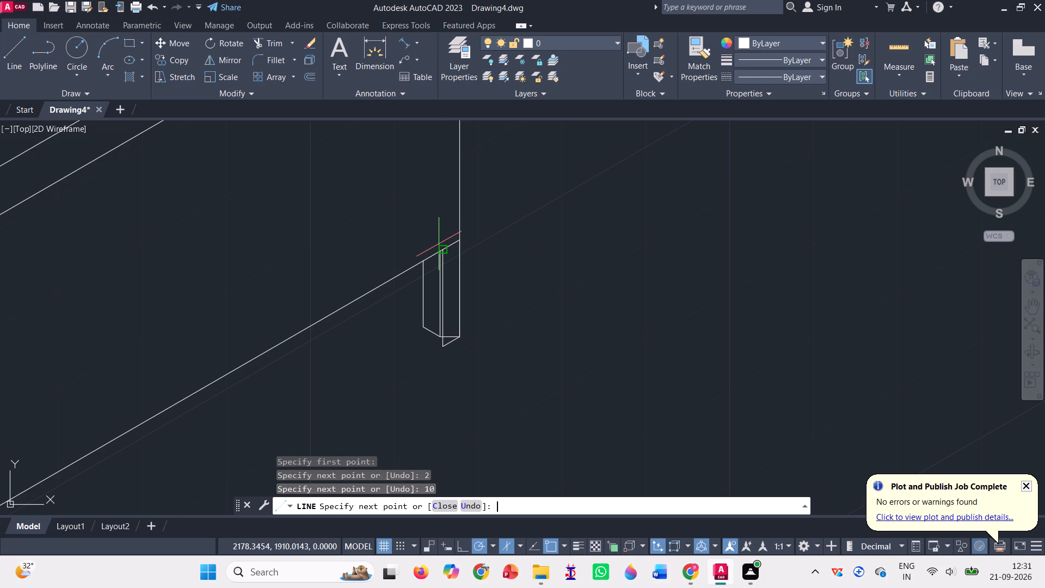
key("Escape")
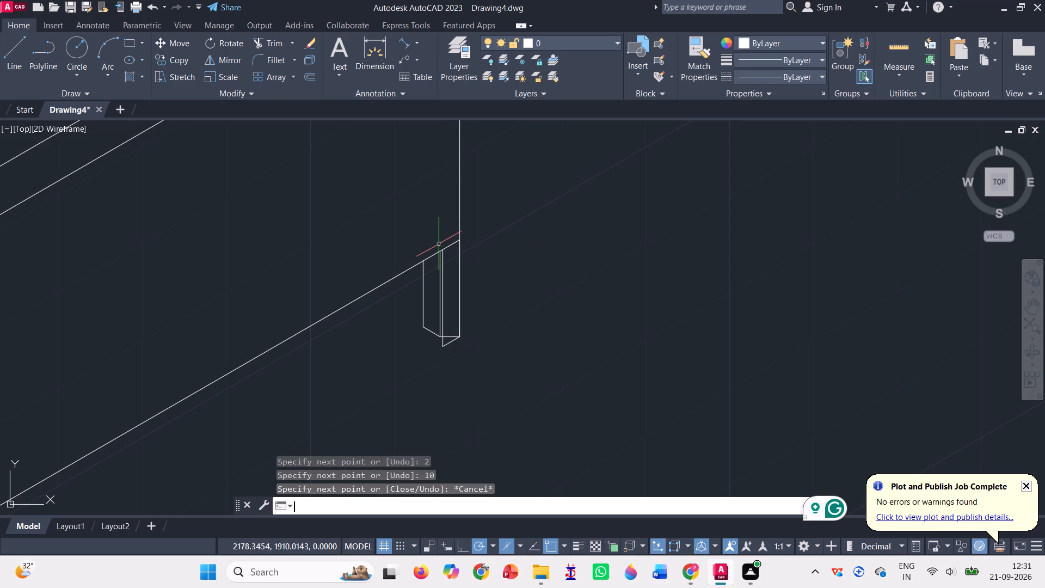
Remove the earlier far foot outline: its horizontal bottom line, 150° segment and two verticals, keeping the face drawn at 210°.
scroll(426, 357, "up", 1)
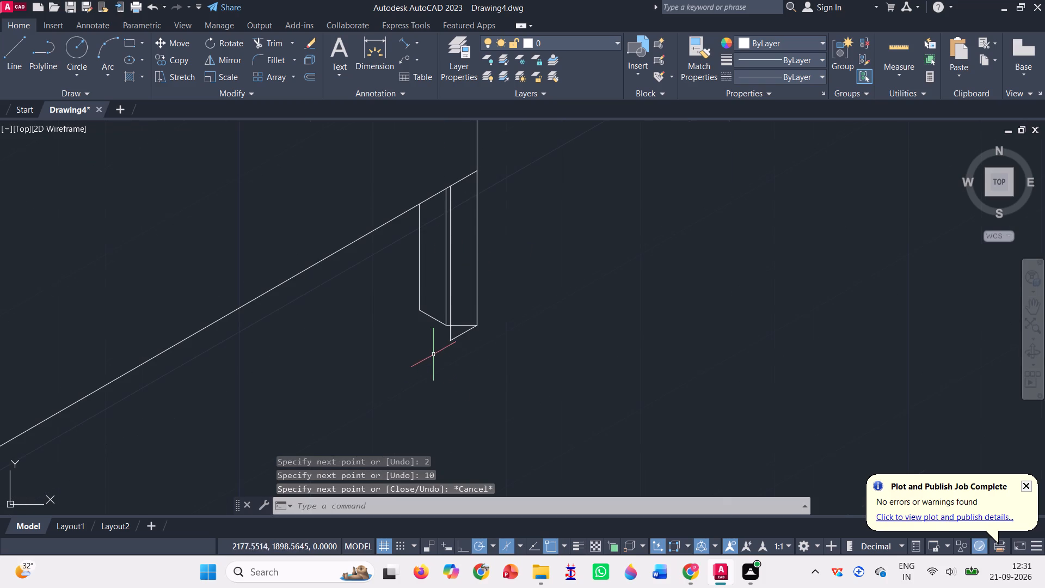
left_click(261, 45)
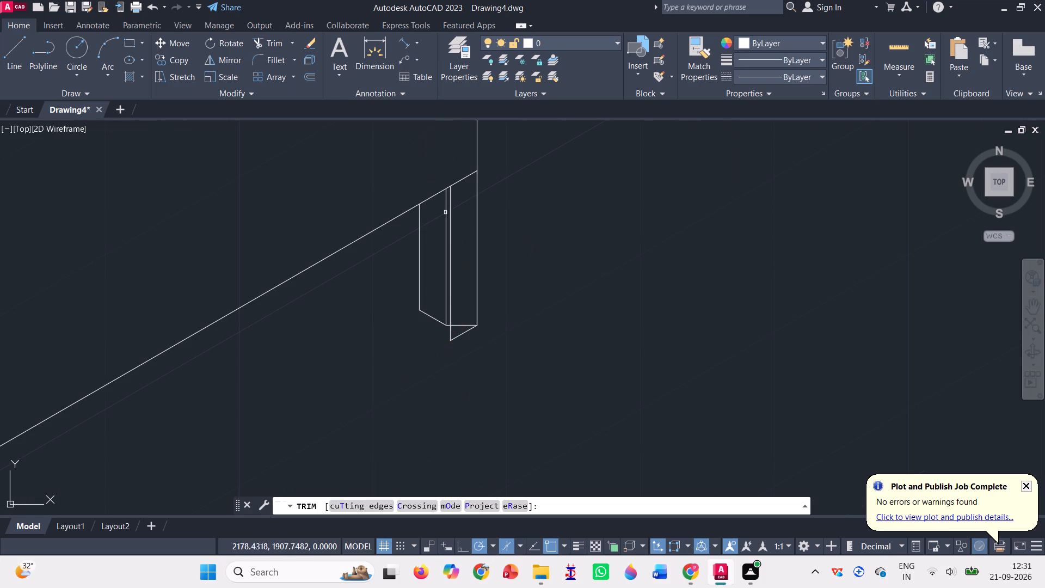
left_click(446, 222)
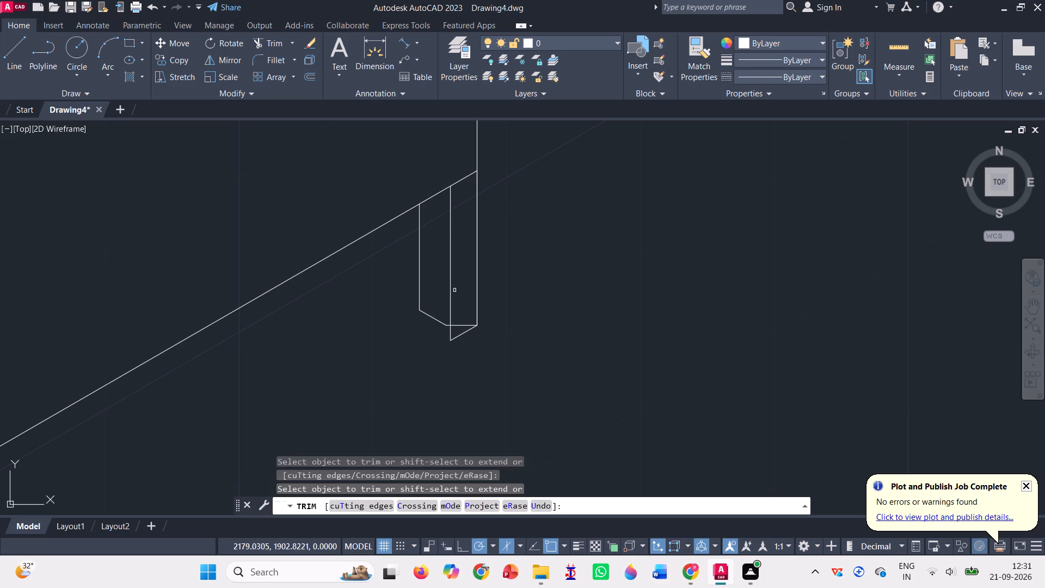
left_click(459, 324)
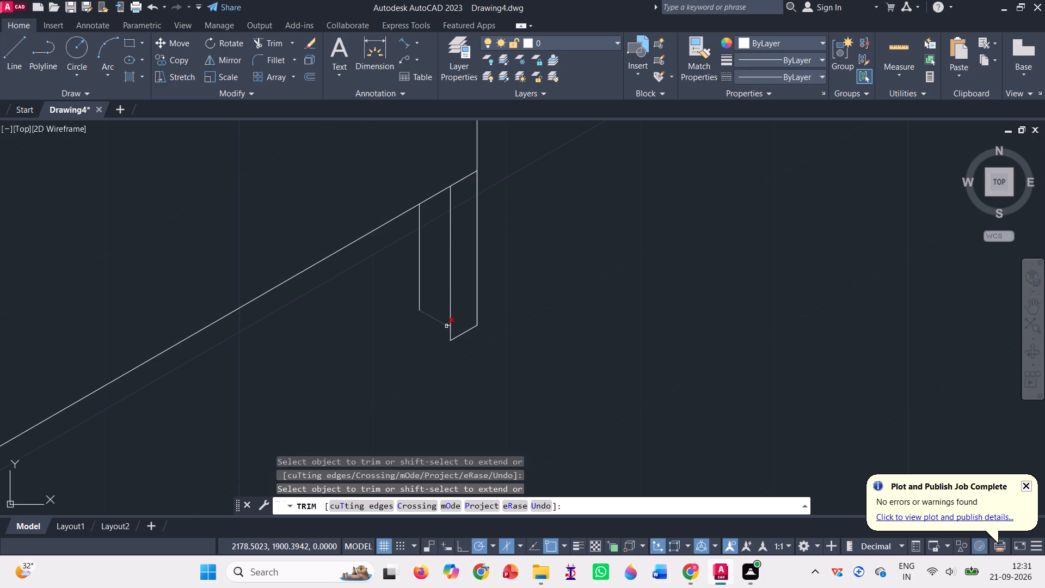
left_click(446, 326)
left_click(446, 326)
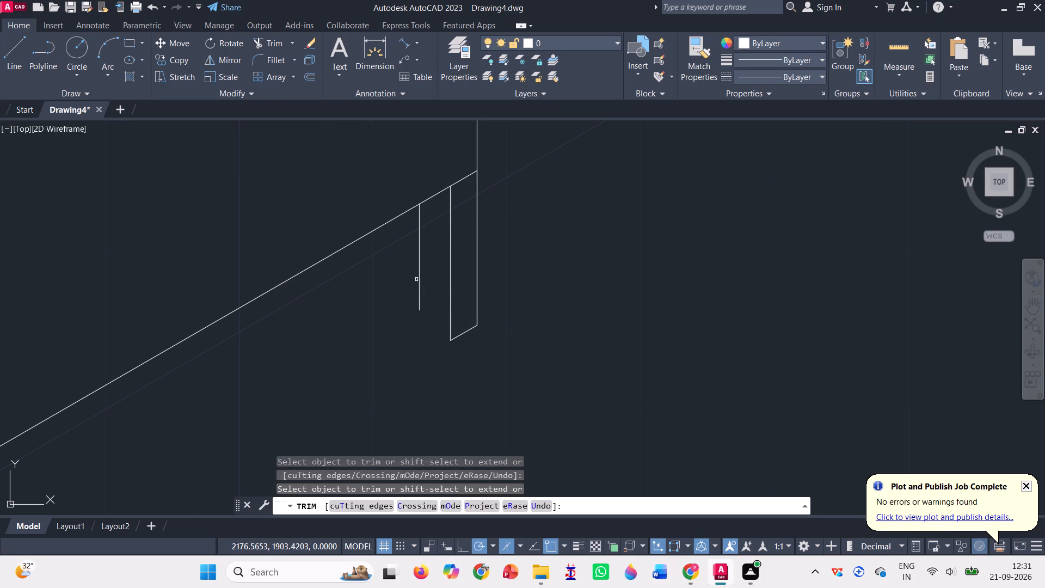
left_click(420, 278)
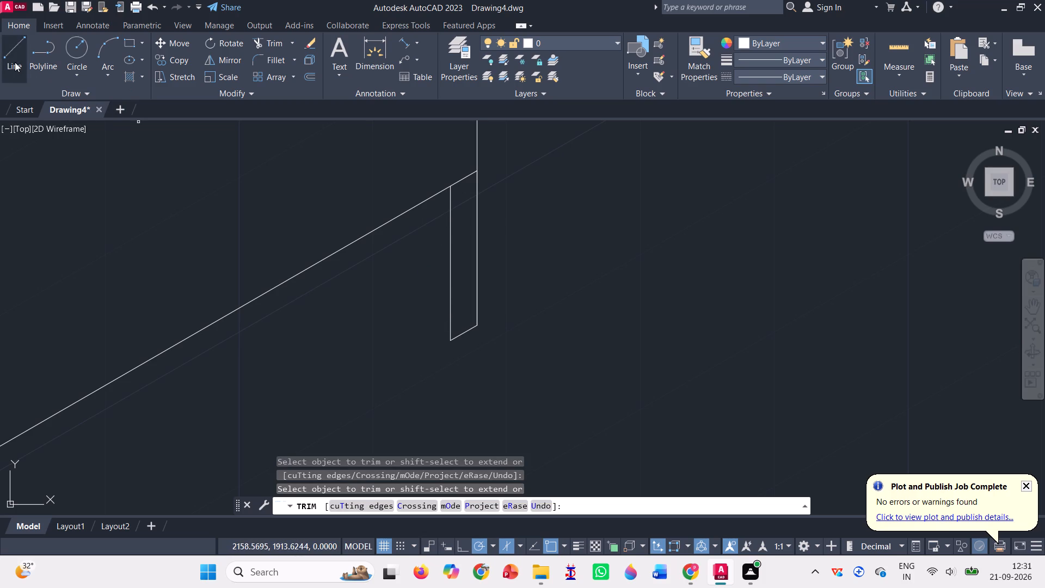
Add the far foot's second face from its bottom corner with a segment of 2 at 150° and a vertical extending past the lower edge.
left_click(15, 62)
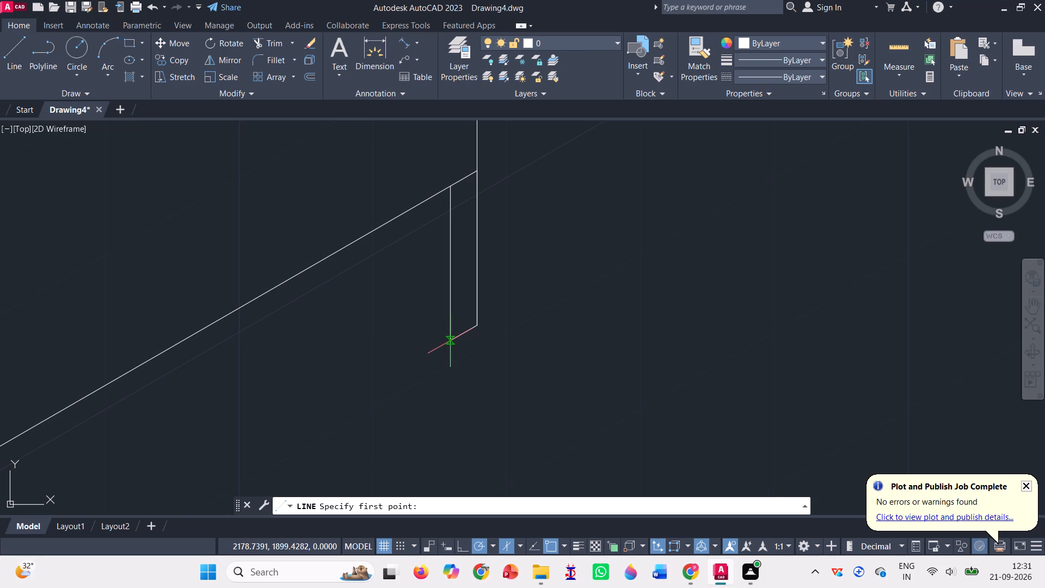
left_click(449, 341)
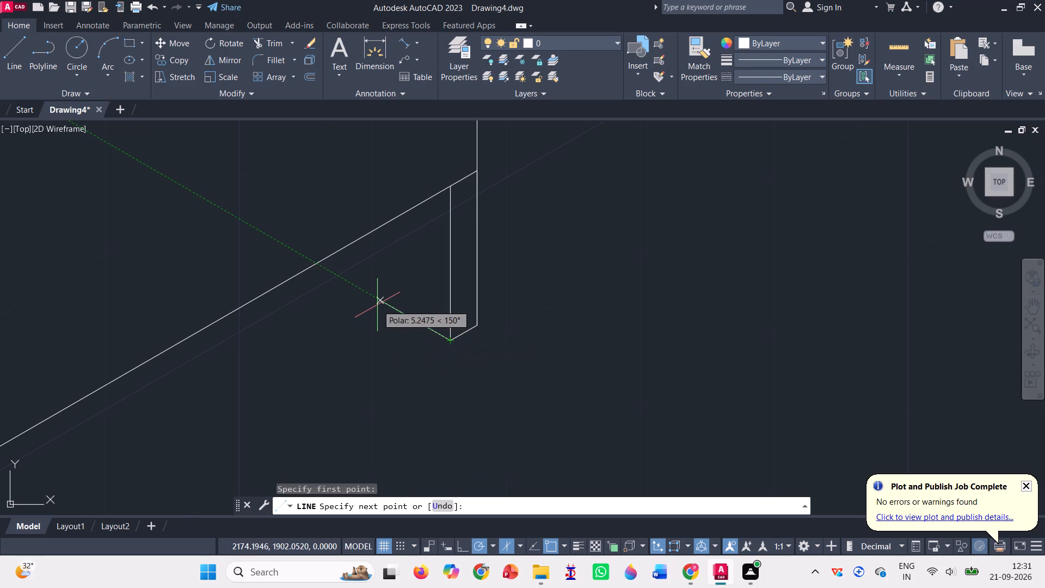
key("2")
key("Return")
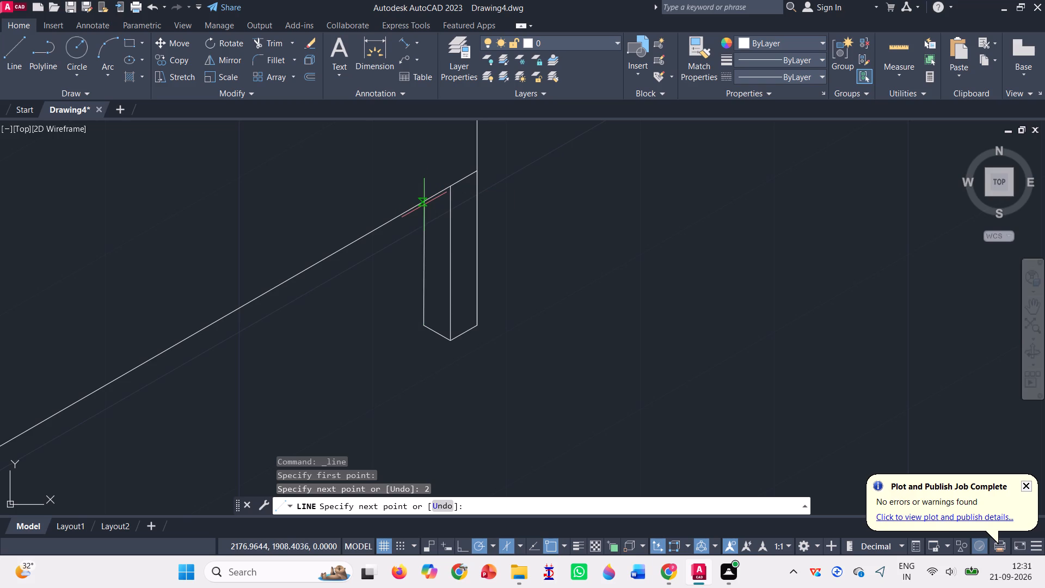
left_click(422, 193)
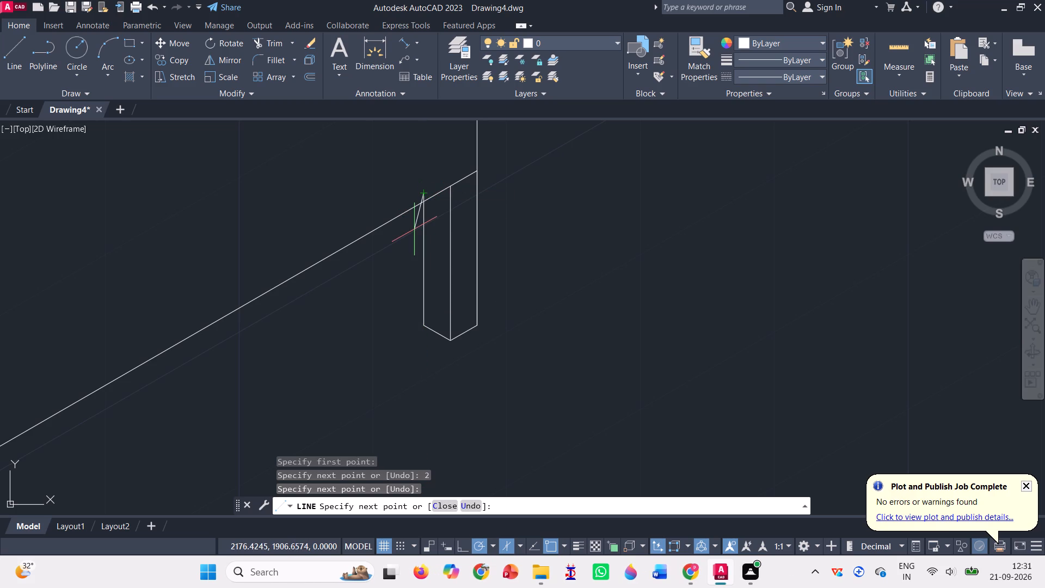
key("Escape")
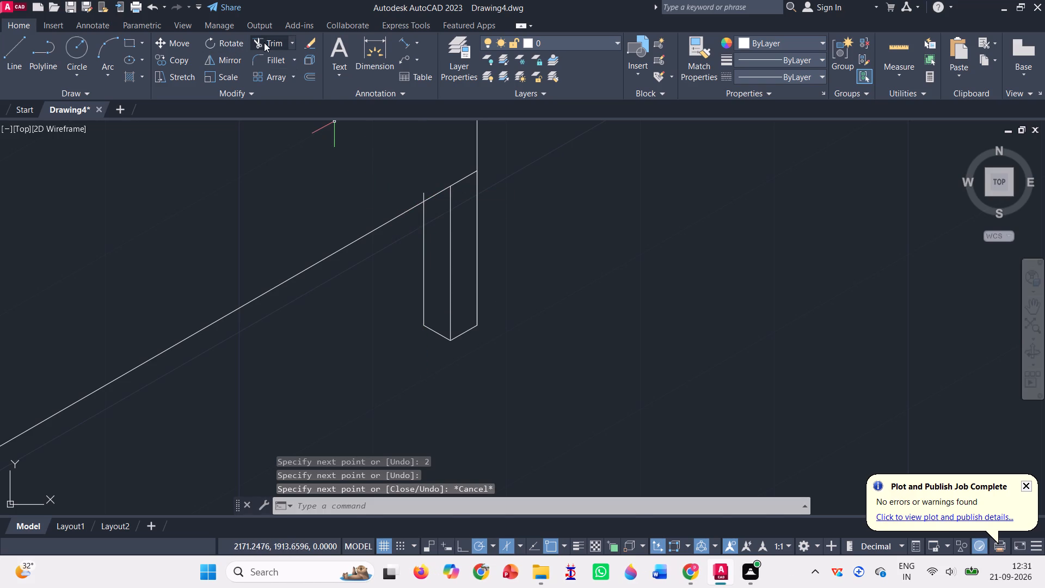
Trim the far foot's second-face vertical where it extends above the long side's lower edge.
left_click(264, 42)
scroll(401, 170, "up", 2)
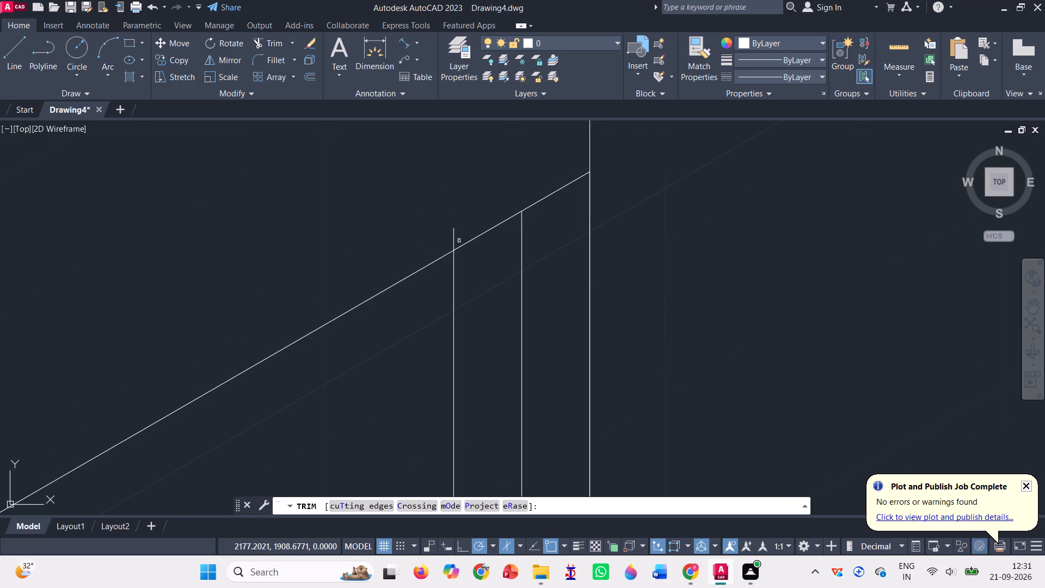
left_click(453, 237)
scroll(430, 226, "down", 5)
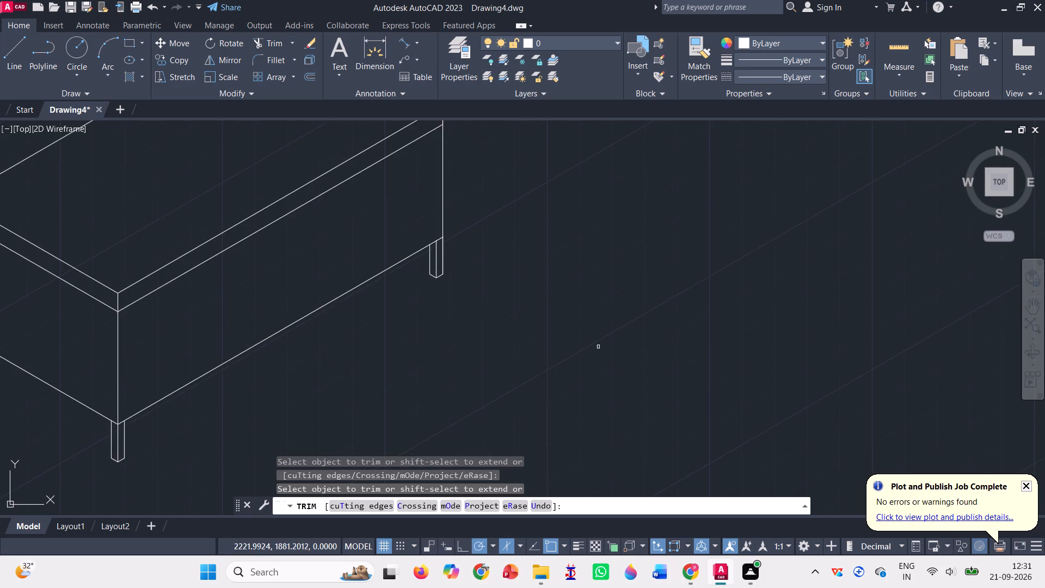
scroll(598, 347, "down", 2)
scroll(466, 306, "up", 1)
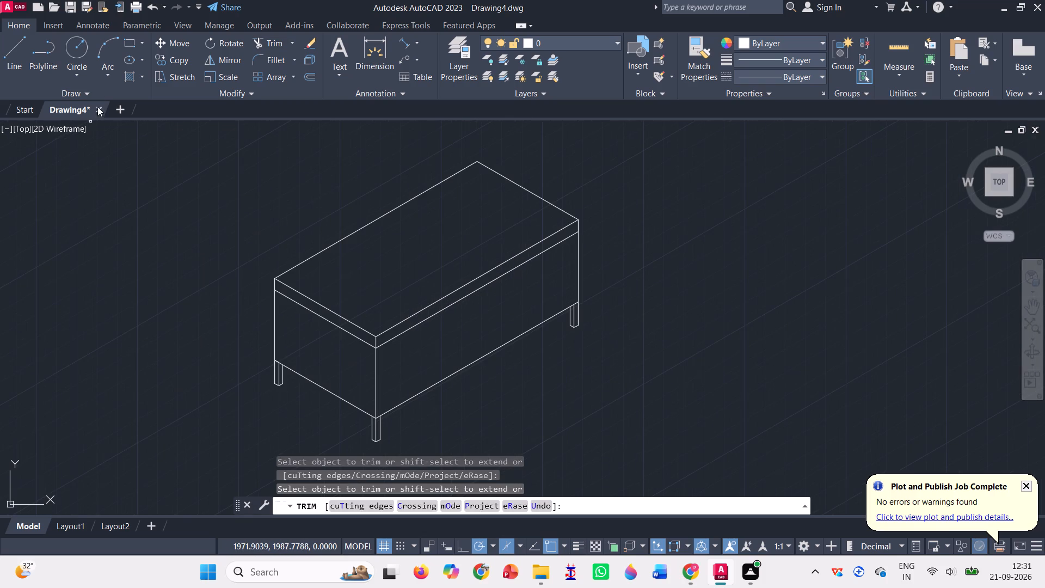
Draw the far drawer block's inner boundary from the slab's far lower corner with segments of 25 at 210° and 30 downward.
left_click(11, 54)
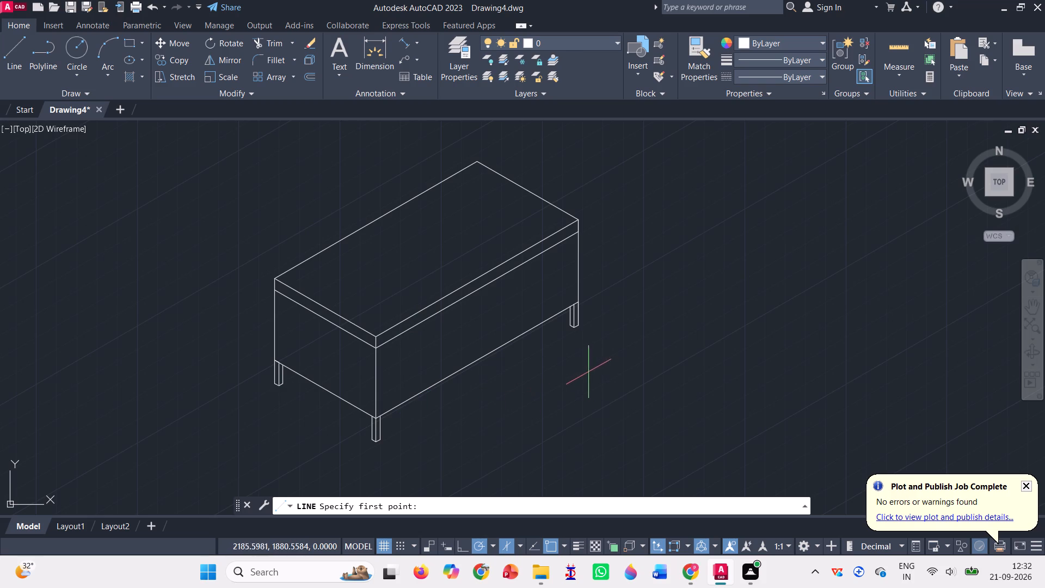
left_click(581, 232)
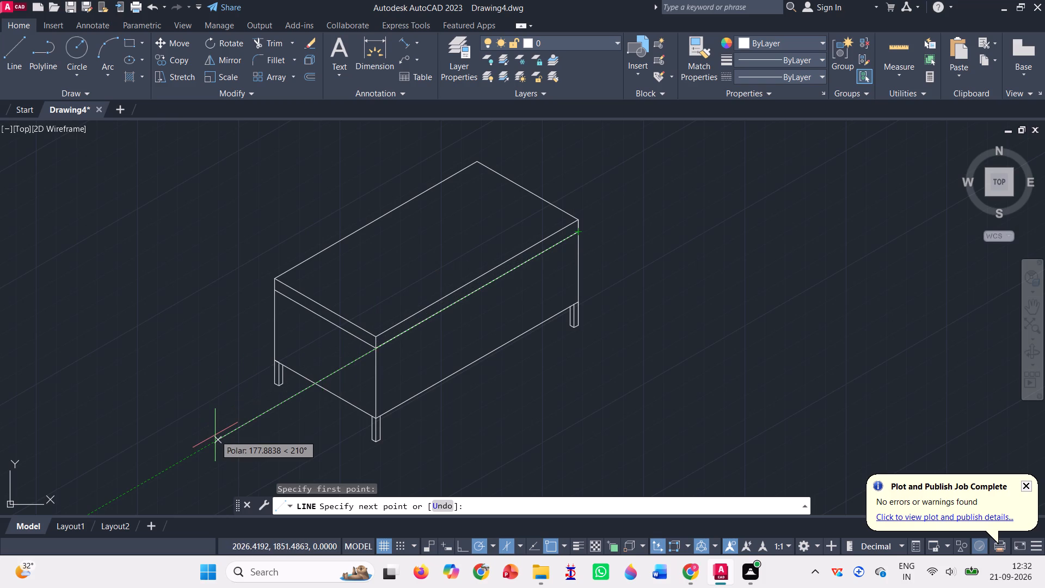
type("25")
key("Return")
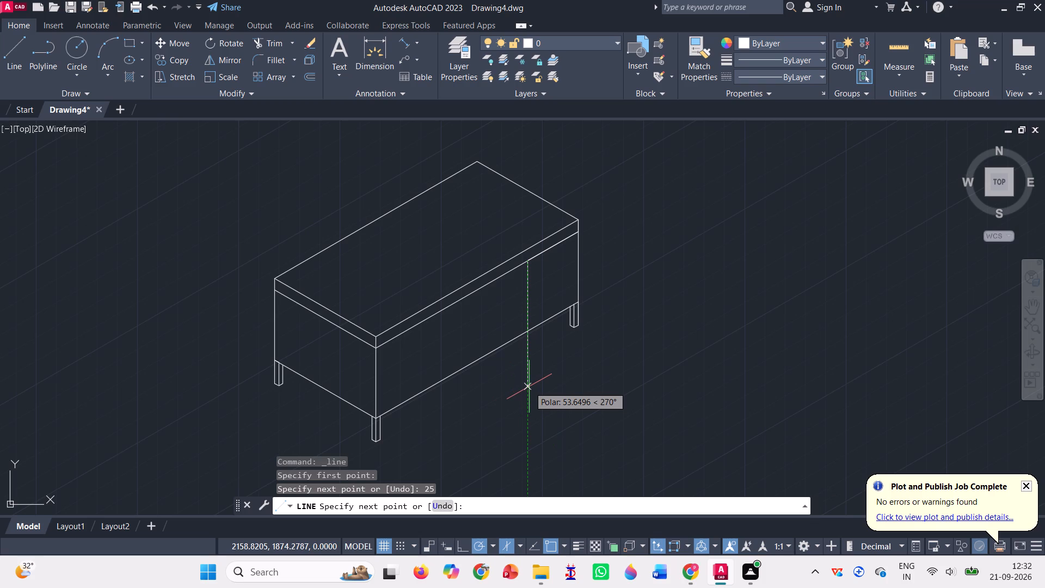
type("30")
key("Return")
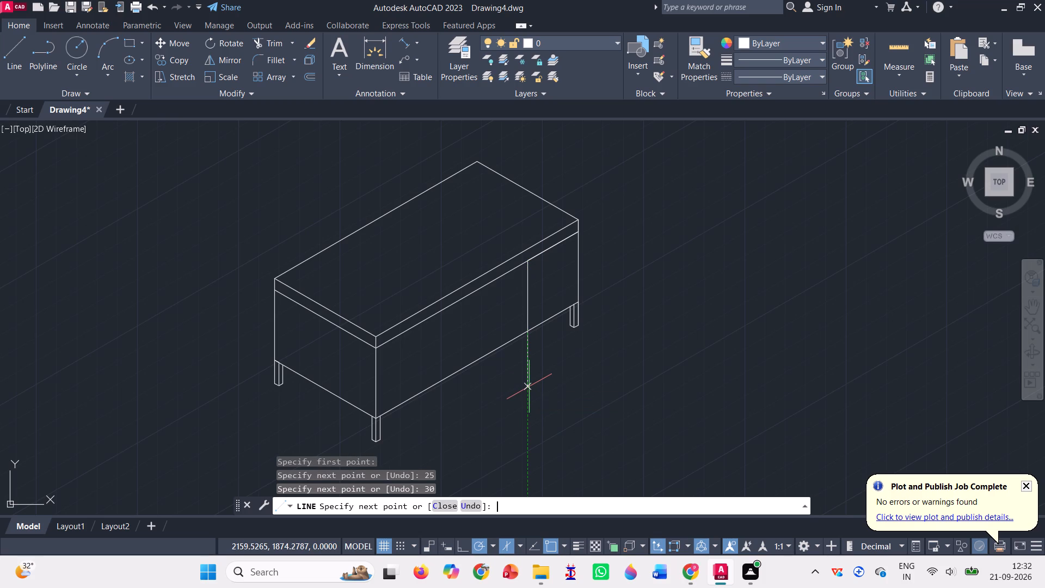
key("Return")
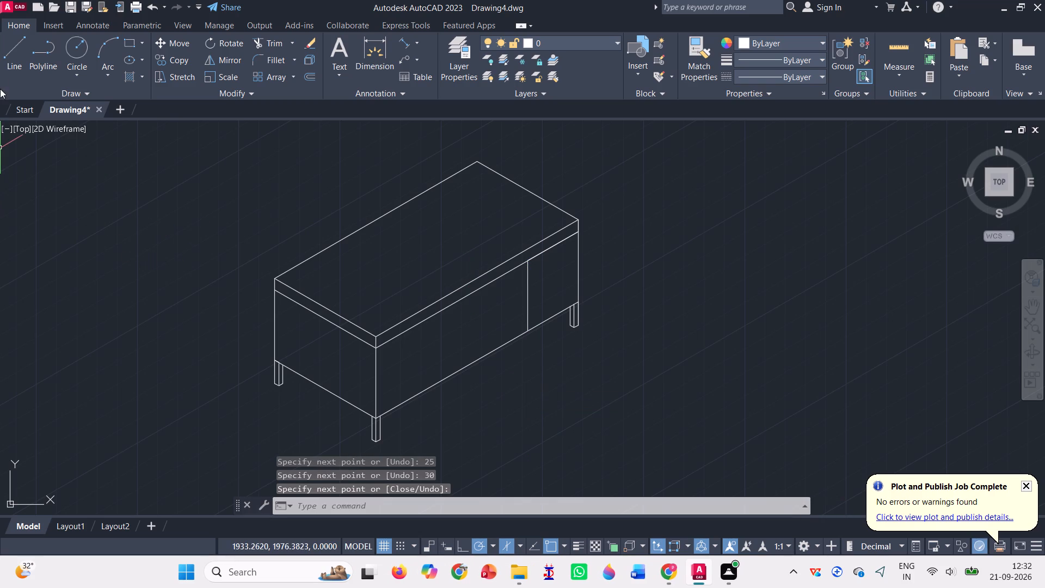
Draw a drawer divider from the slab's far lower corner with segments of 15 downward and about 138 at 210°, past the near end.
left_click(17, 52)
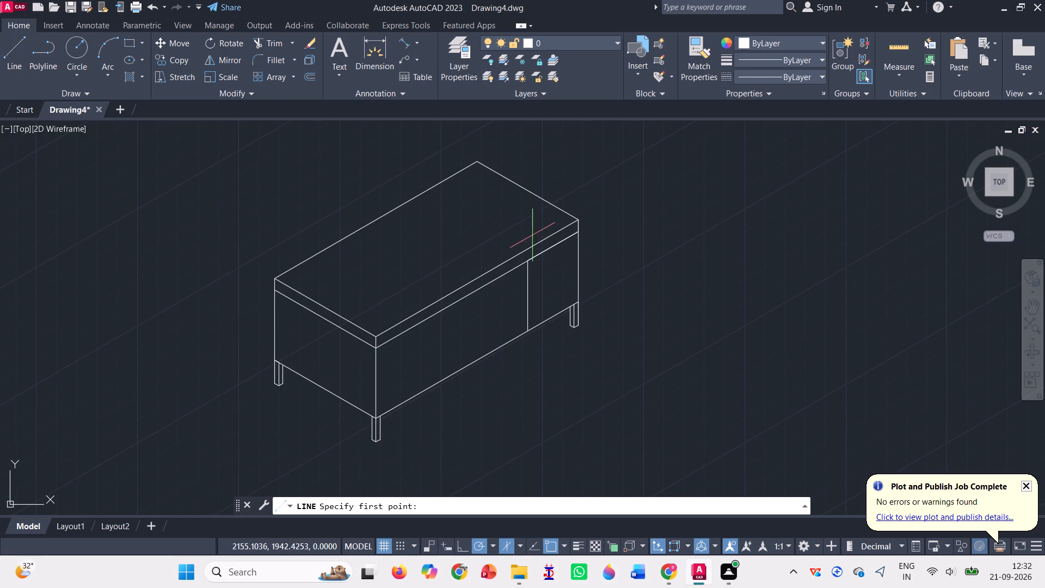
left_click(576, 235)
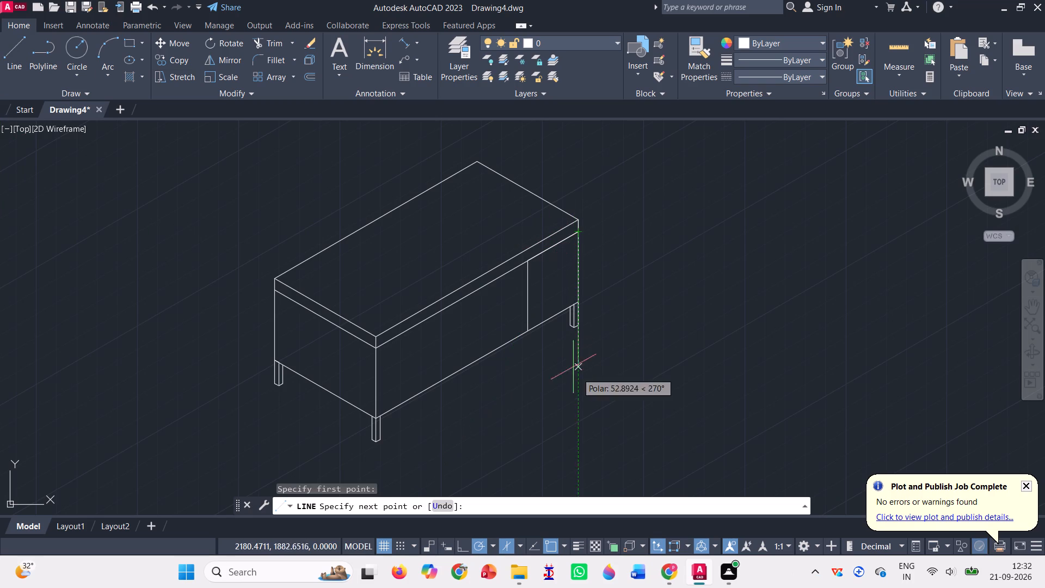
type("15")
key("Return")
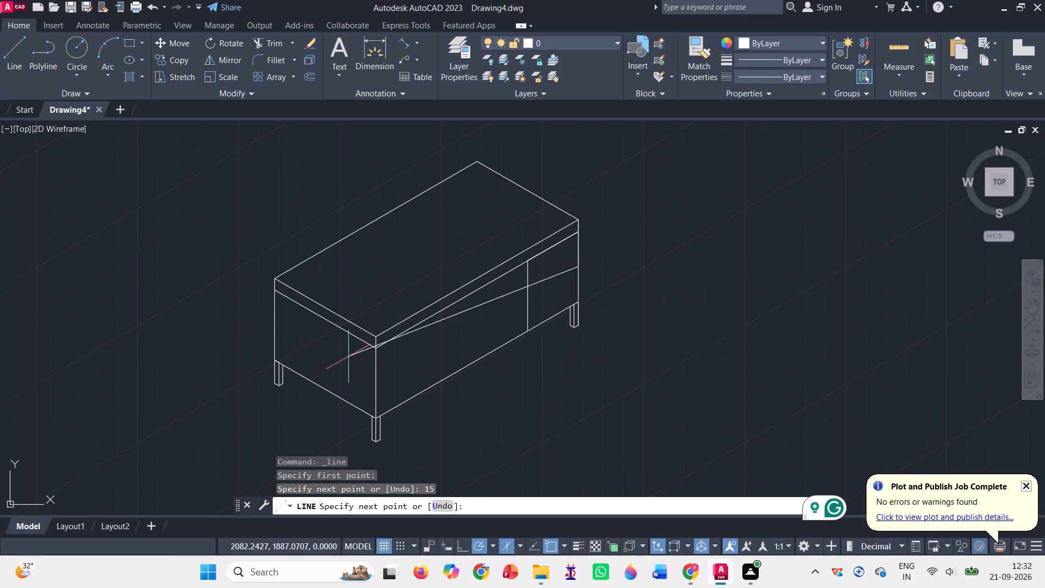
left_click(299, 431)
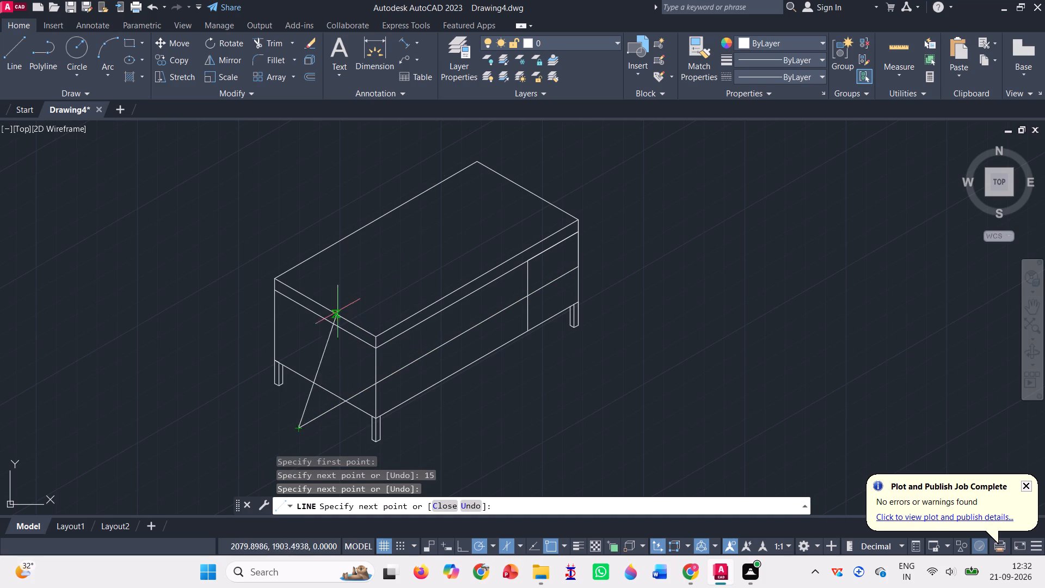
key("Escape")
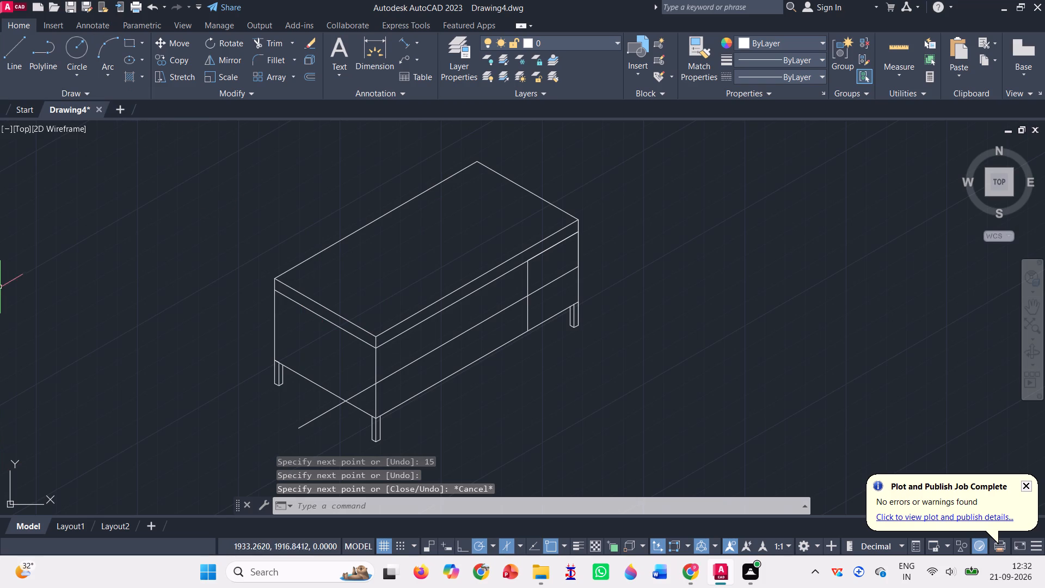
Draw the near drawer block's inner boundary from the slab's near lower corner with segments of 25 along the long edge and 30 downward.
left_click(14, 52)
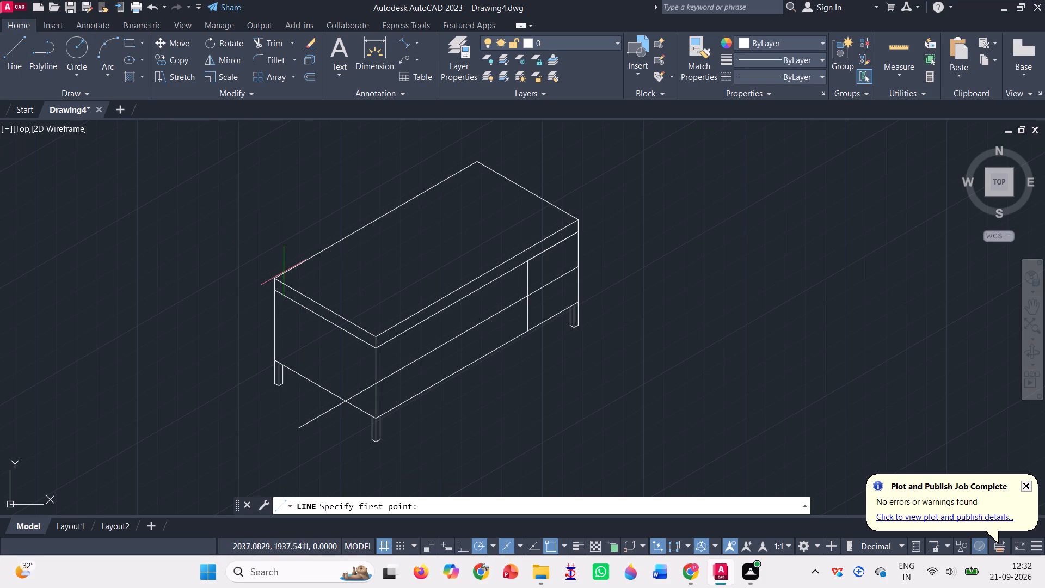
left_click(377, 351)
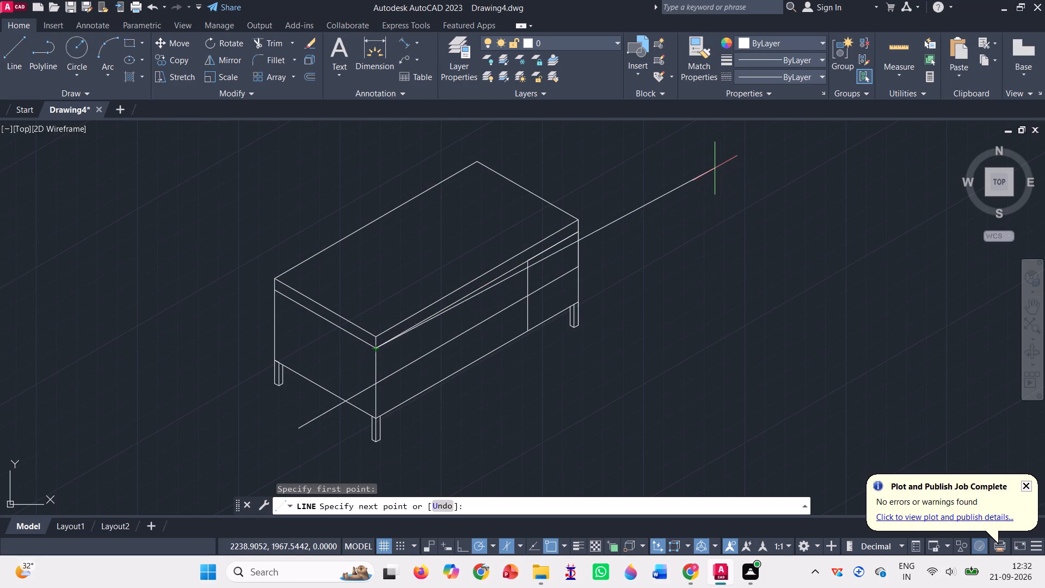
type("25")
key("Return")
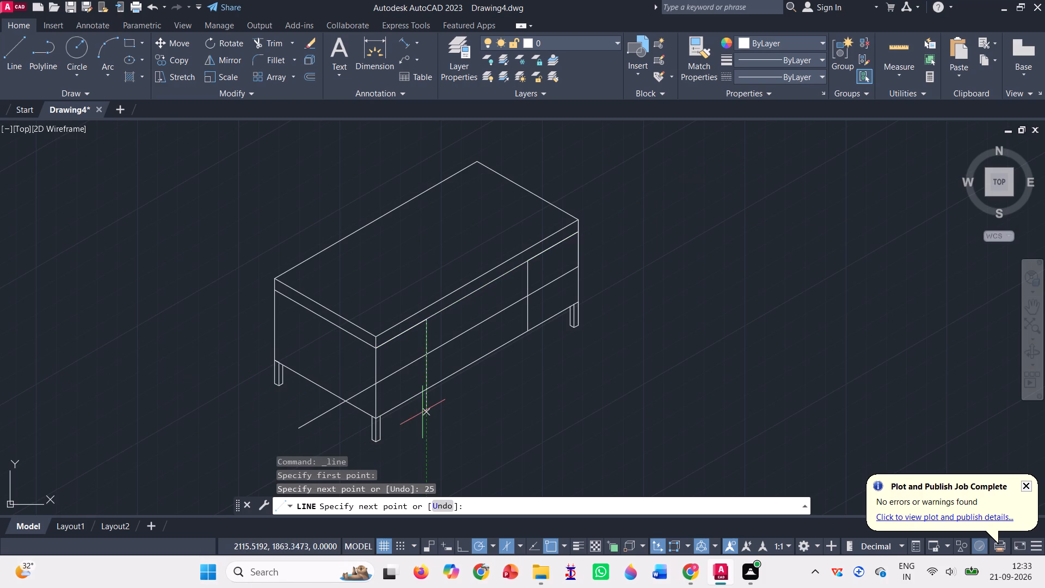
type("30")
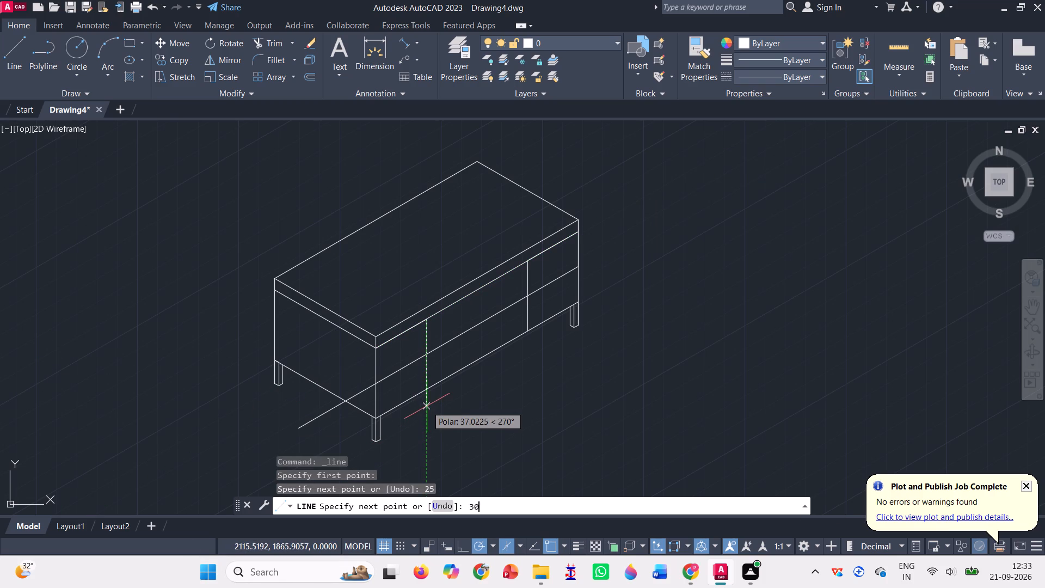
key("Return")
key("Return")
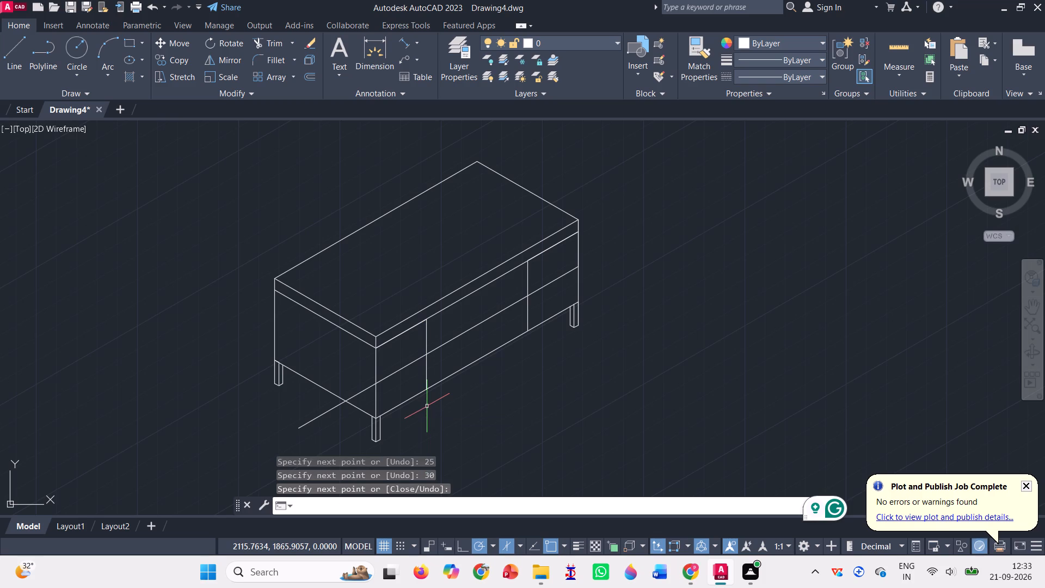
Trim the divider line beyond the near corner and between the drawer blocks, plus the long side's lower edge between the blocks.
left_click(256, 38)
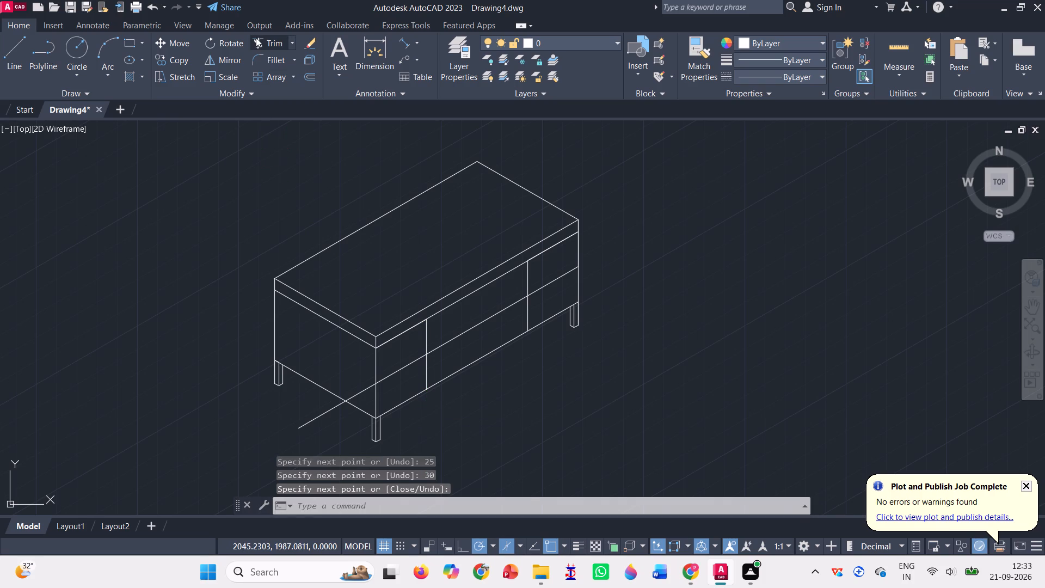
left_click_drag(328, 406, 325, 413)
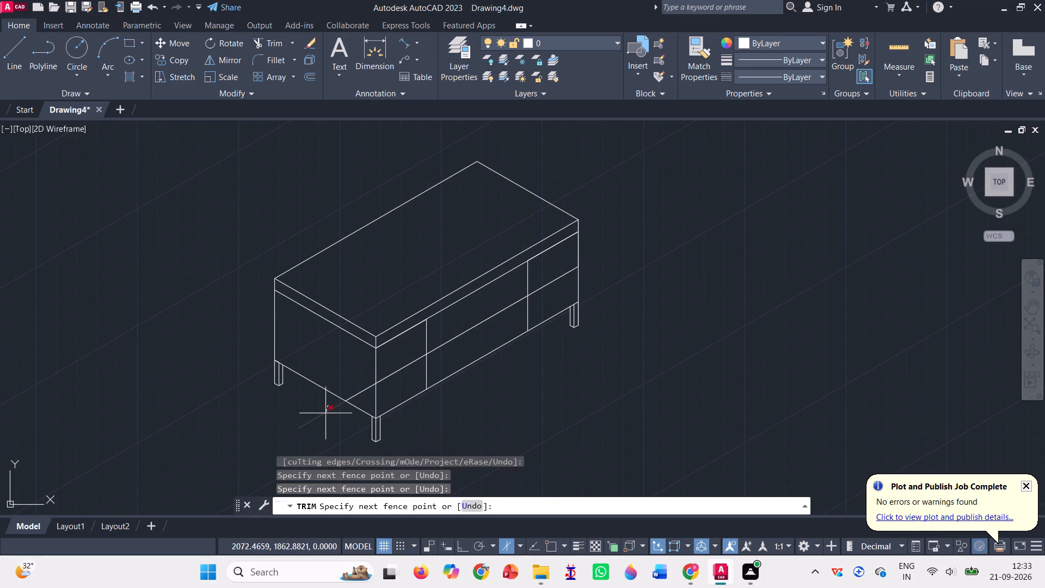
left_click(325, 415)
left_click(357, 394)
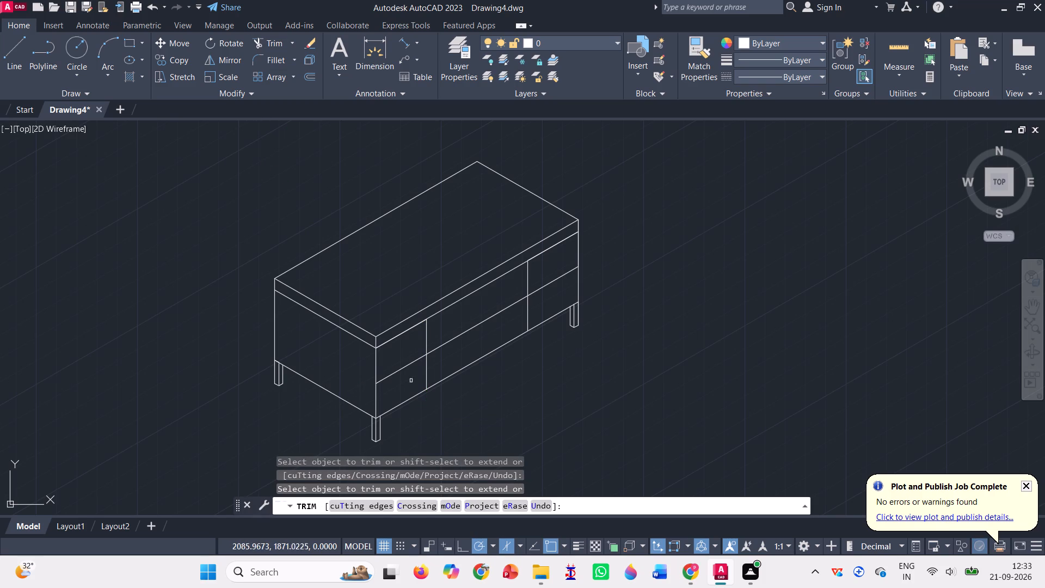
left_click(468, 326)
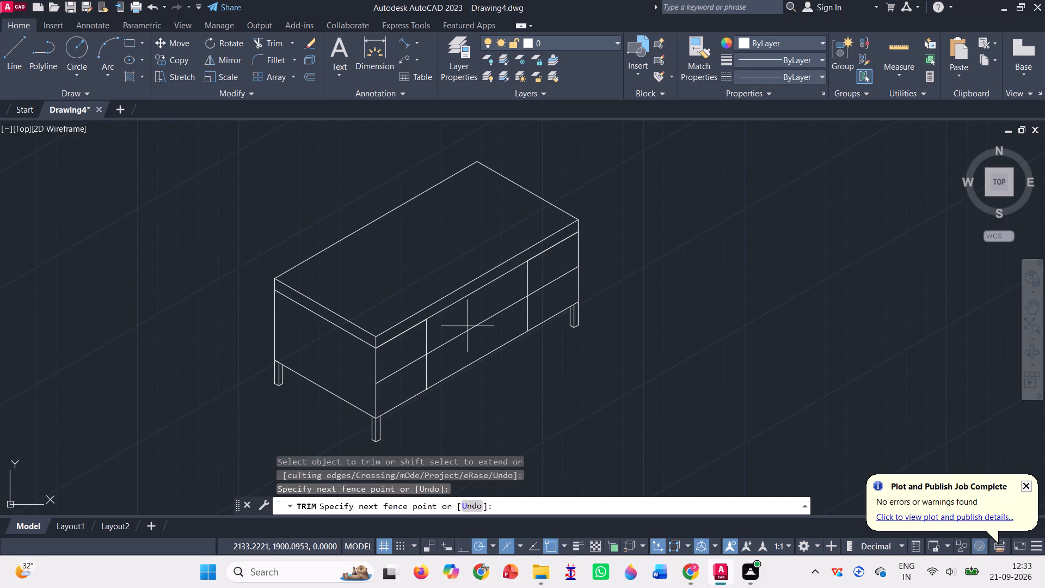
left_click(476, 338)
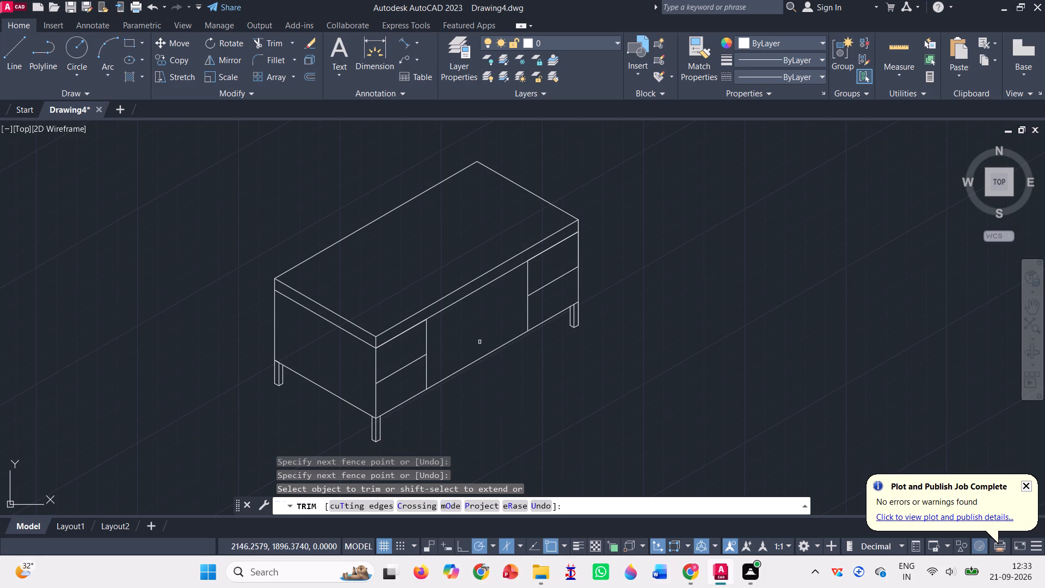
left_click_drag(474, 344, 471, 356)
left_click_drag(473, 356, 481, 385)
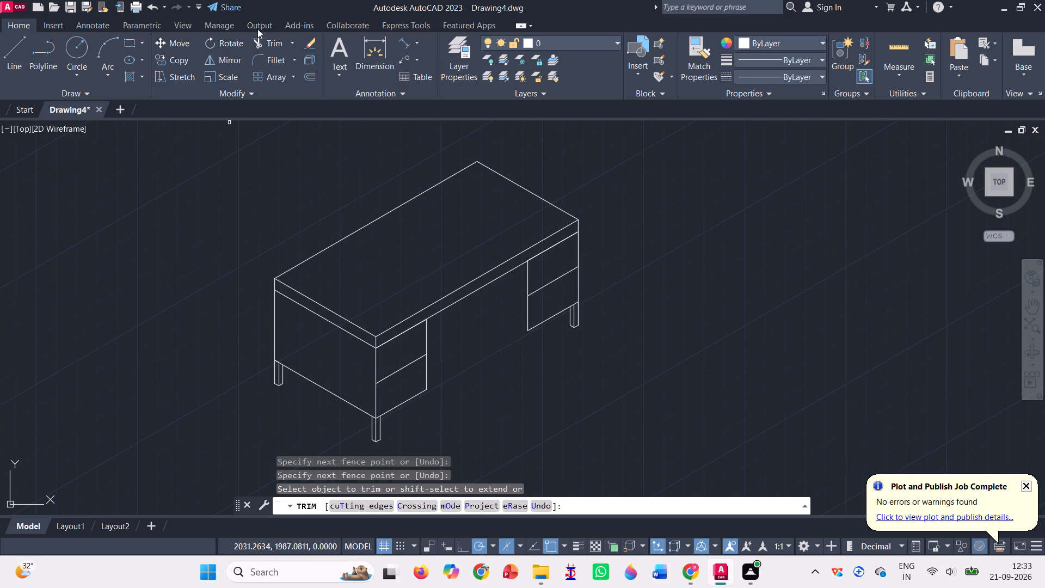
Add the far drawer block's receding lower edge at 150° from its inner bottom corner, trimmed at the slab's lower front edge.
left_click(14, 45)
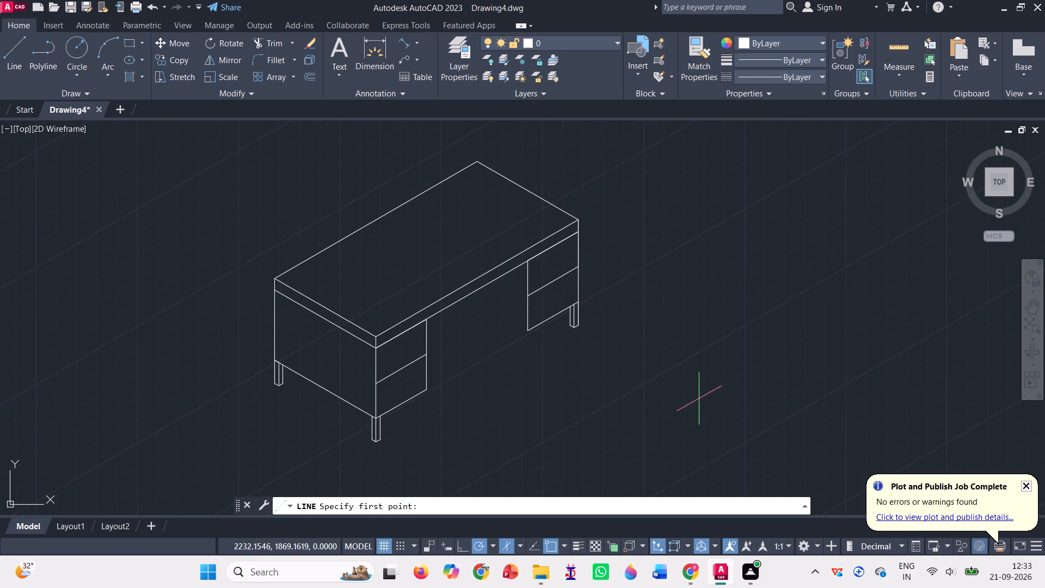
left_click(527, 328)
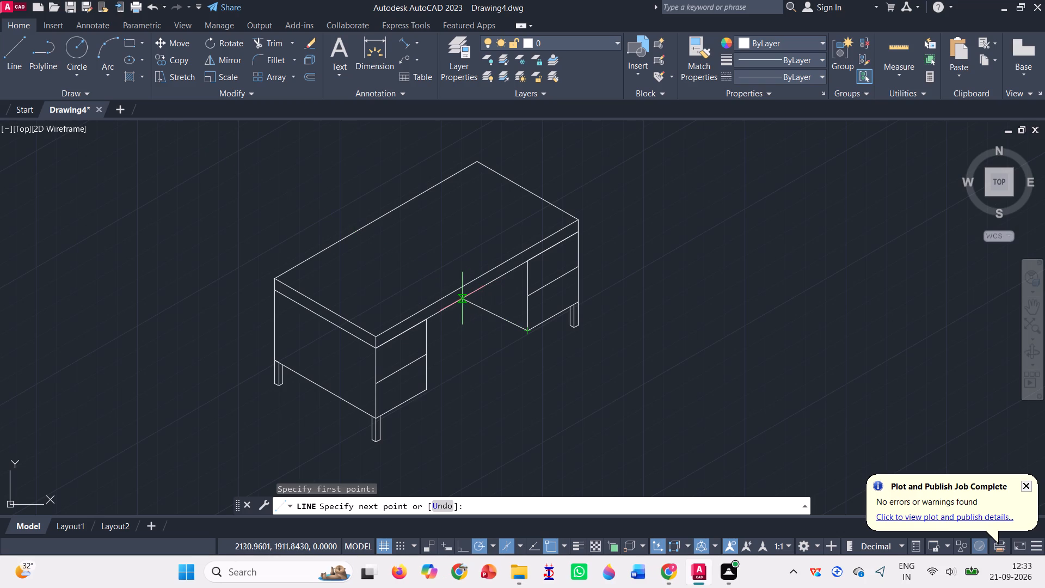
left_click(346, 223)
key("Escape")
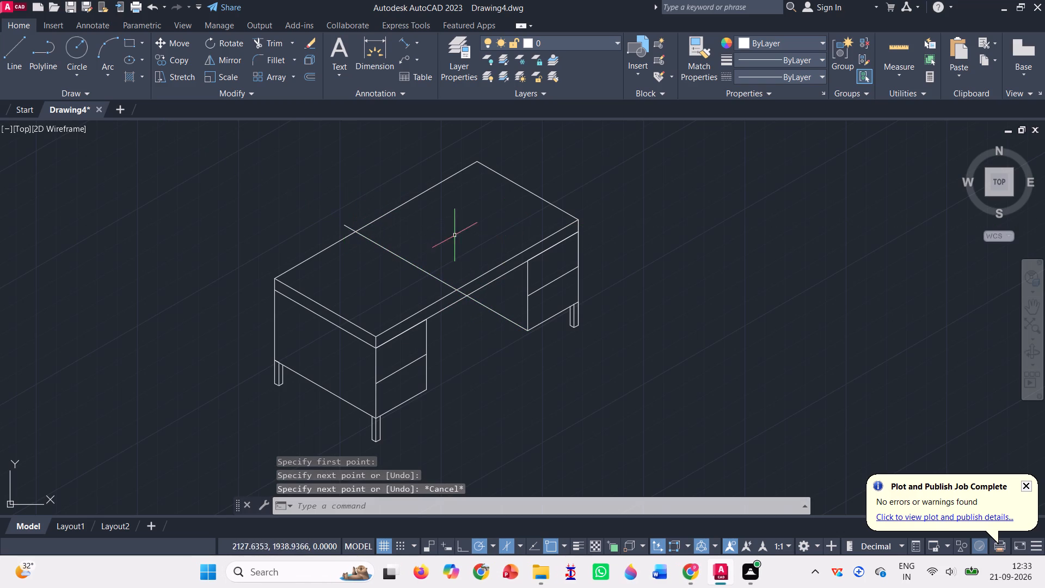
left_click(280, 45)
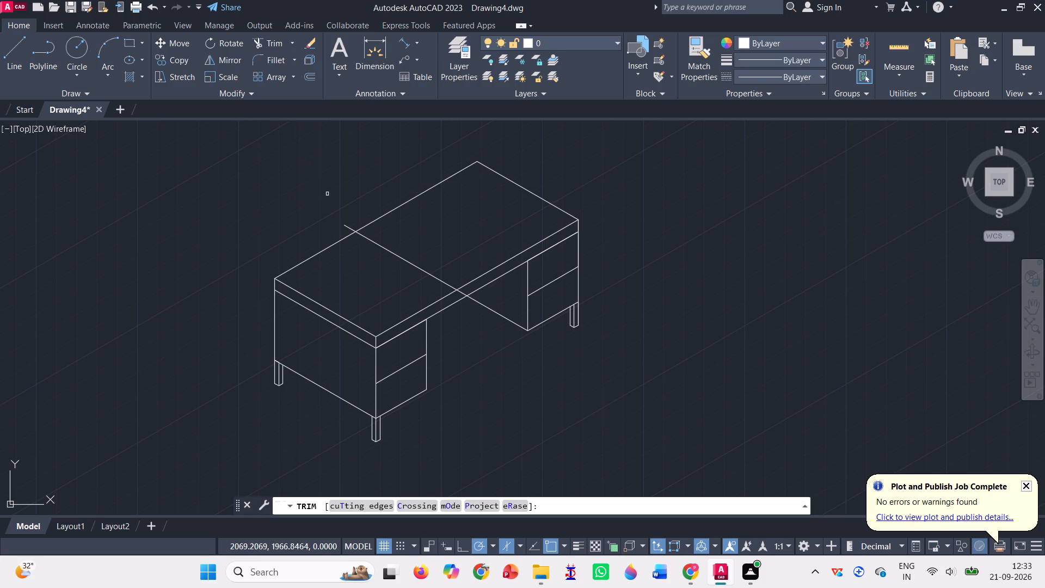
left_click(349, 226)
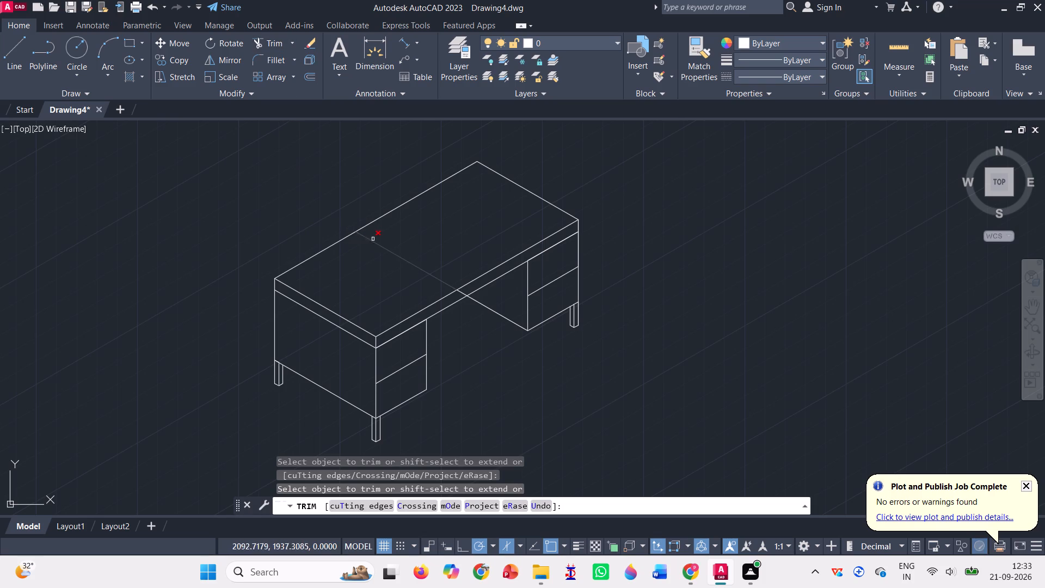
left_click(376, 241)
scroll(473, 266, "up", 2)
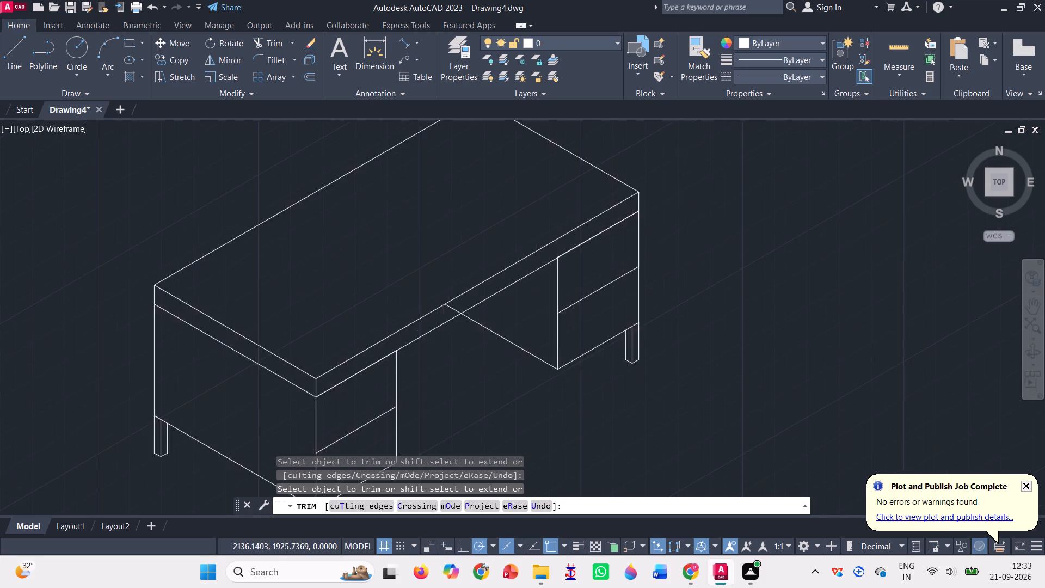
left_click(438, 336)
scroll(414, 234, "down", 1)
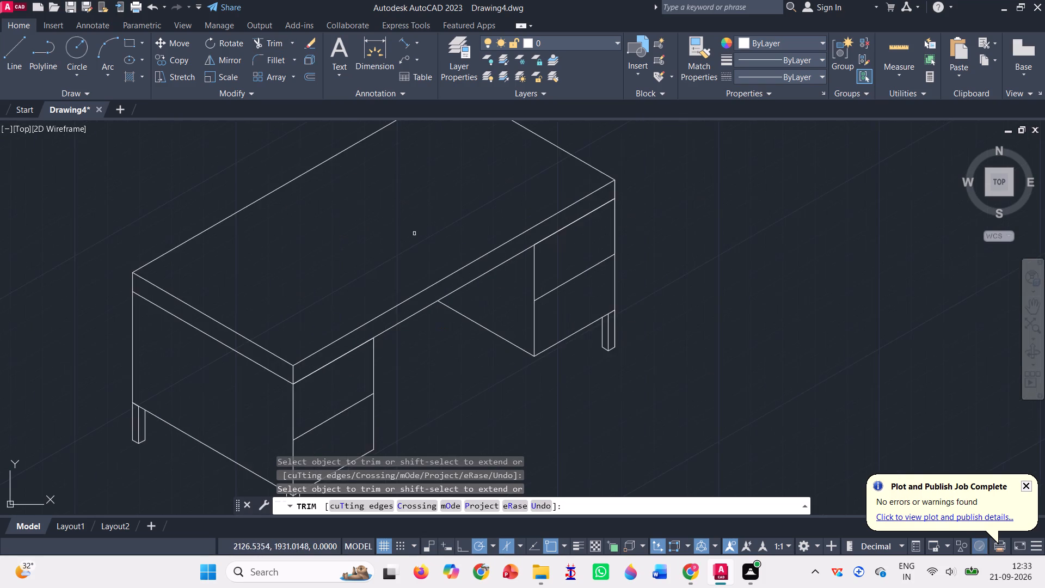
scroll(413, 237, "down", 1)
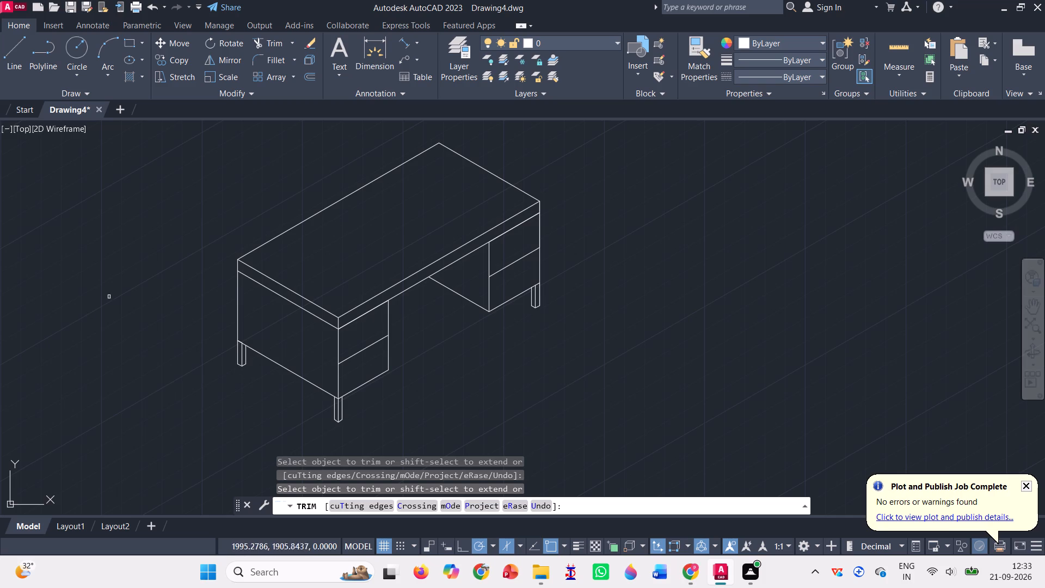
Draw the front face of a foot from the near drawer block's inner bottom corner: 10 down, 2 at 210°, 10 up.
left_click(11, 47)
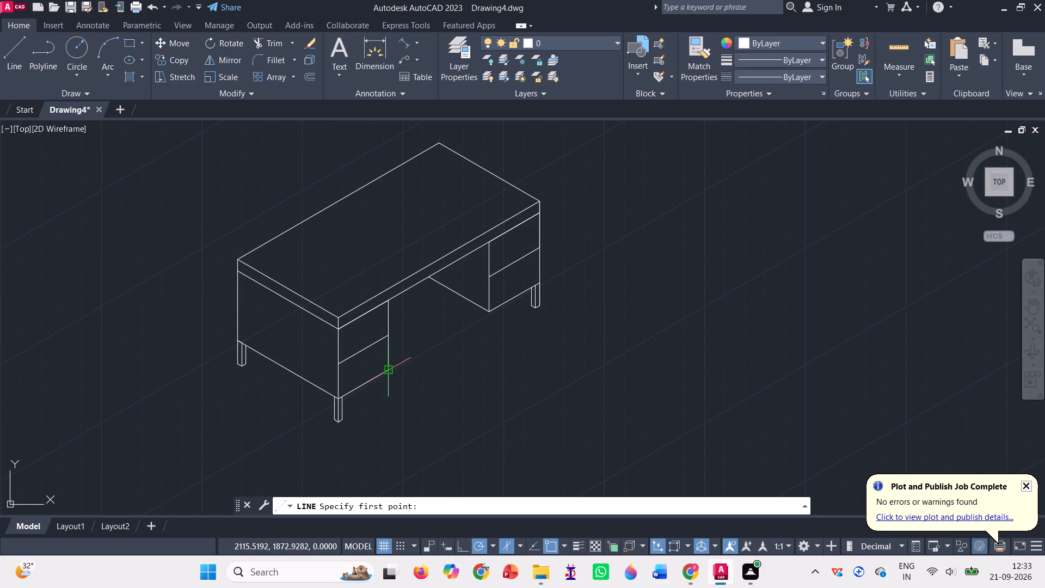
left_click(388, 370)
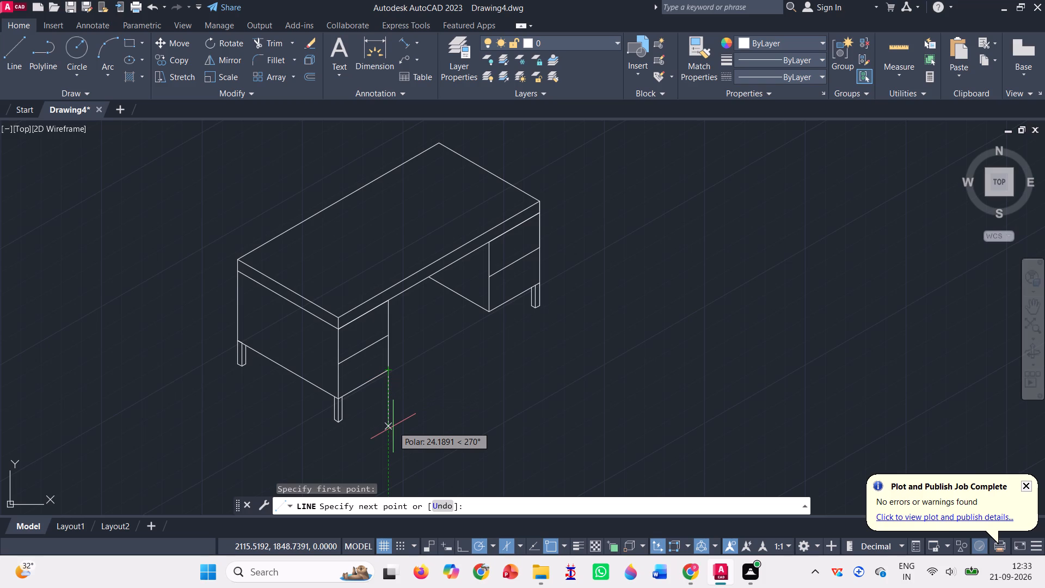
type("10")
key("Return")
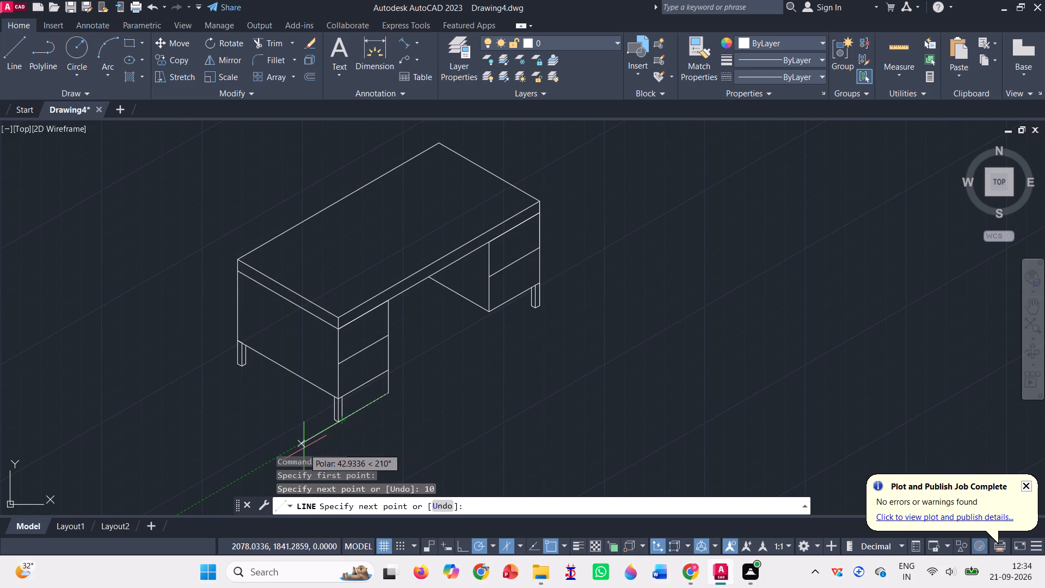
key("2")
key("Return")
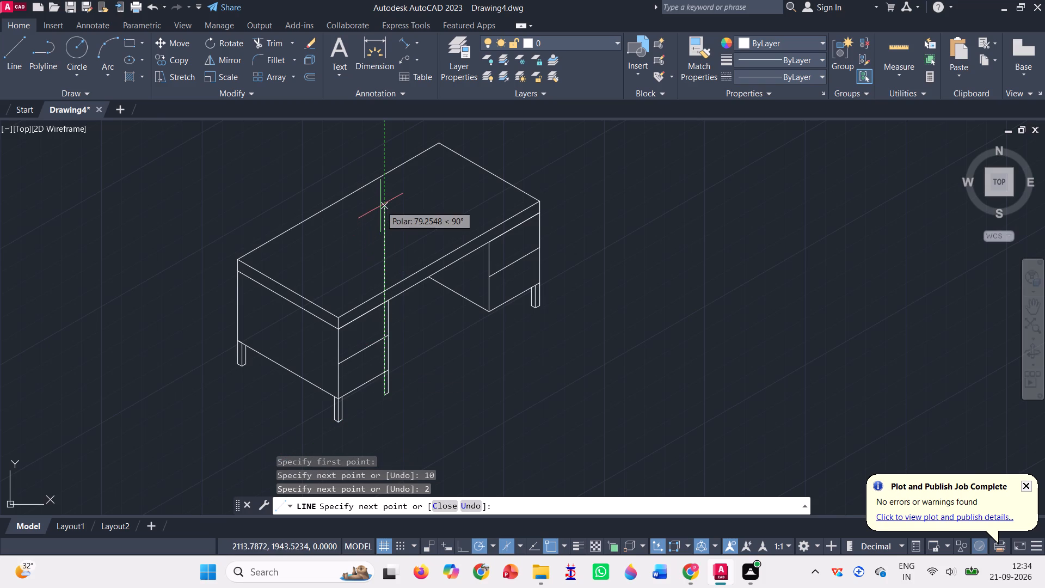
type("10")
key("Return")
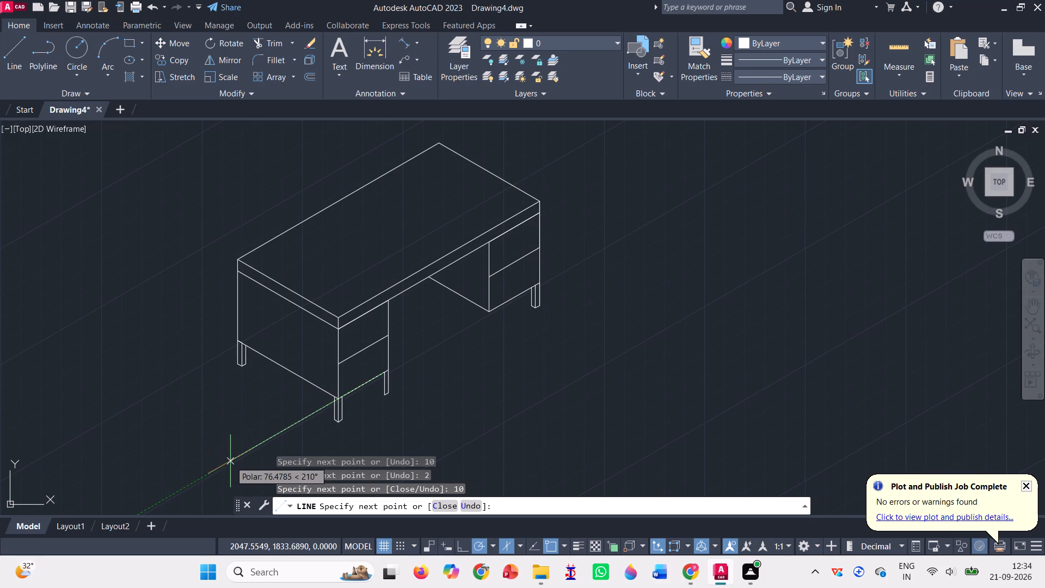
key("Escape")
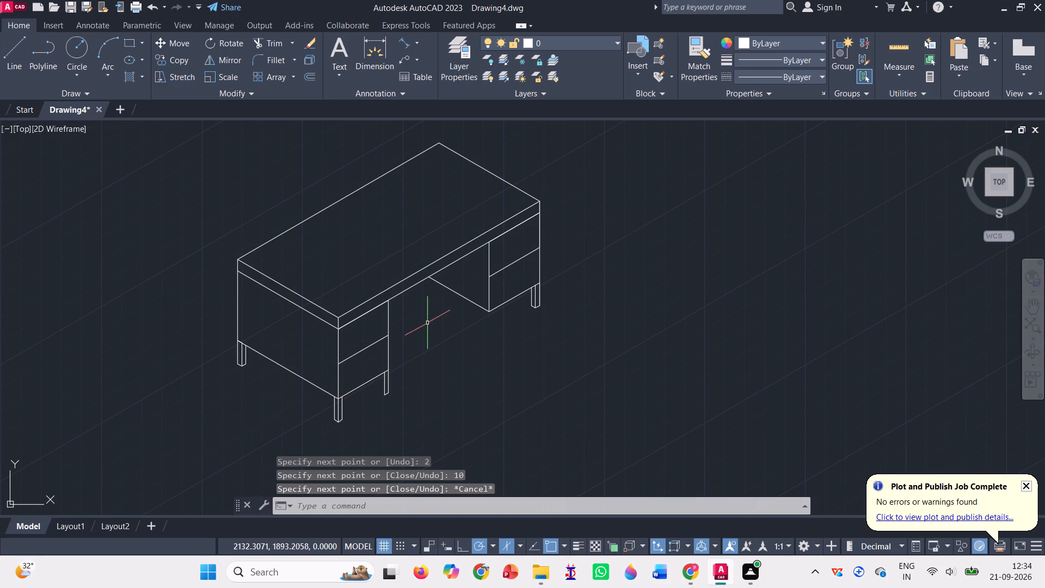
Add this foot's receding face with segments of 2 at 150° and 10 upward, trimmed at the drawer block's lower edge.
scroll(380, 405, "up", 3)
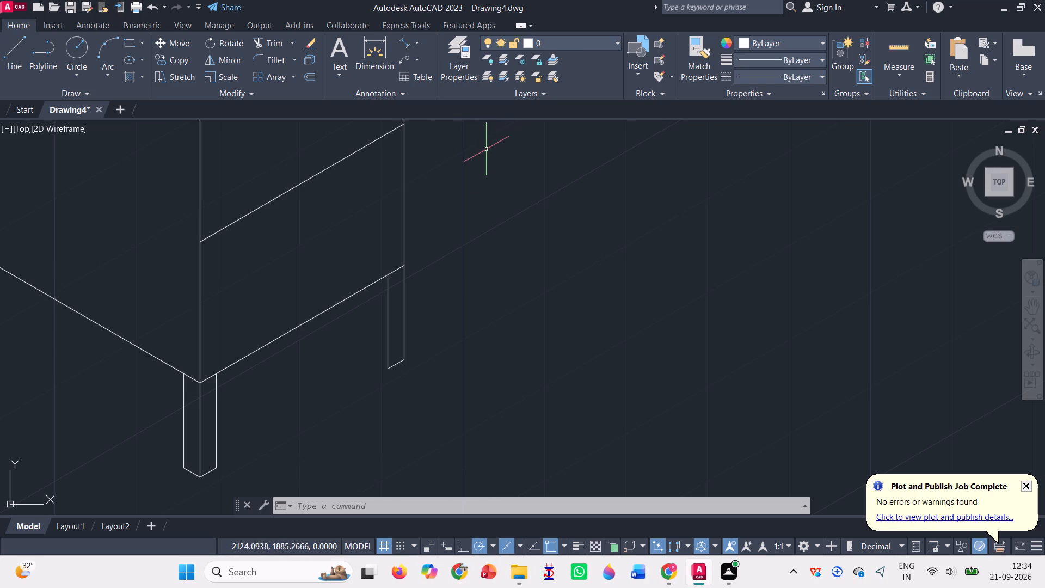
left_click(17, 51)
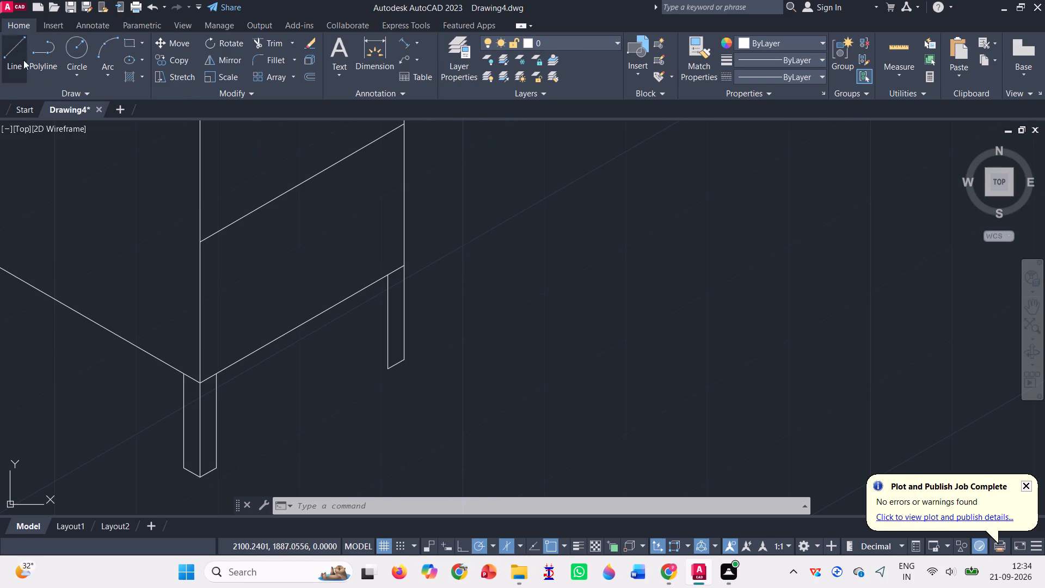
left_click(386, 369)
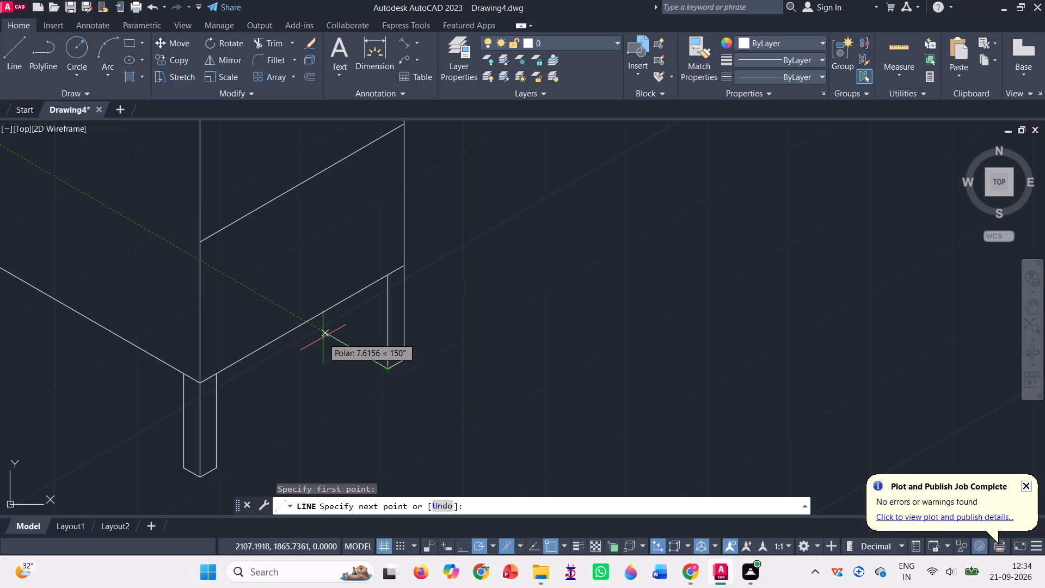
key("2")
key("Return")
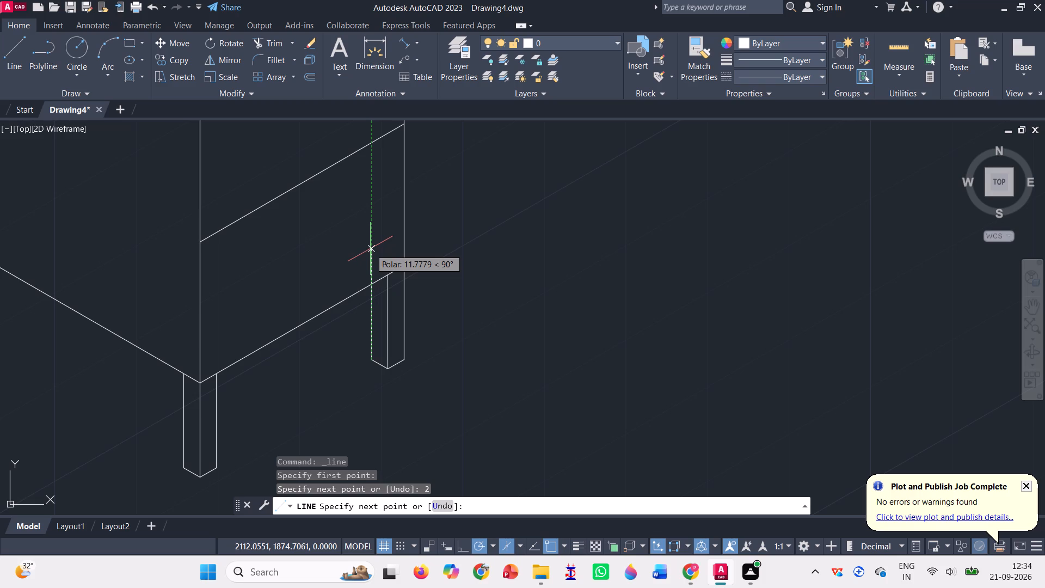
type("10")
key("Return")
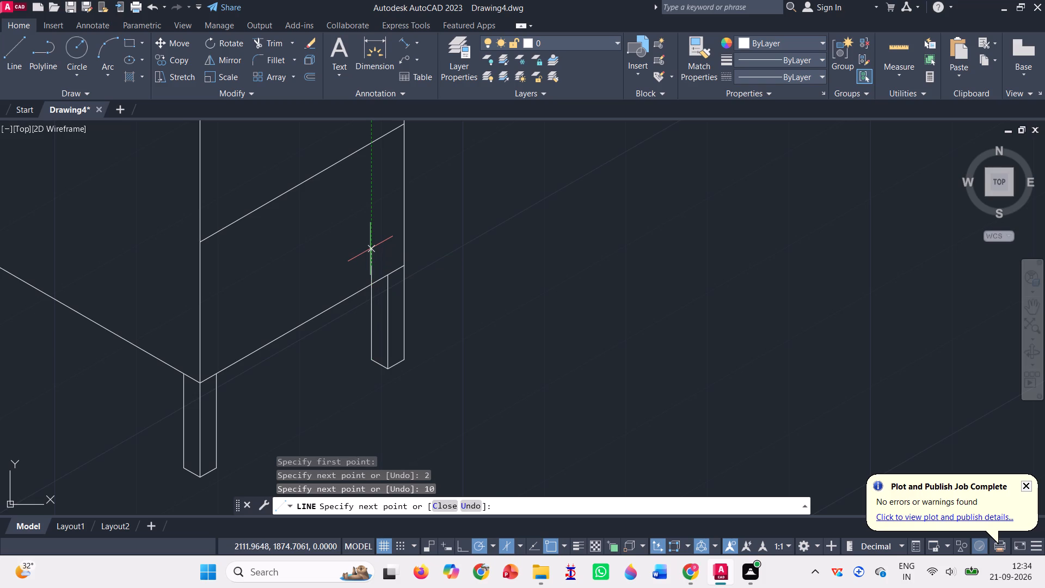
key("Return")
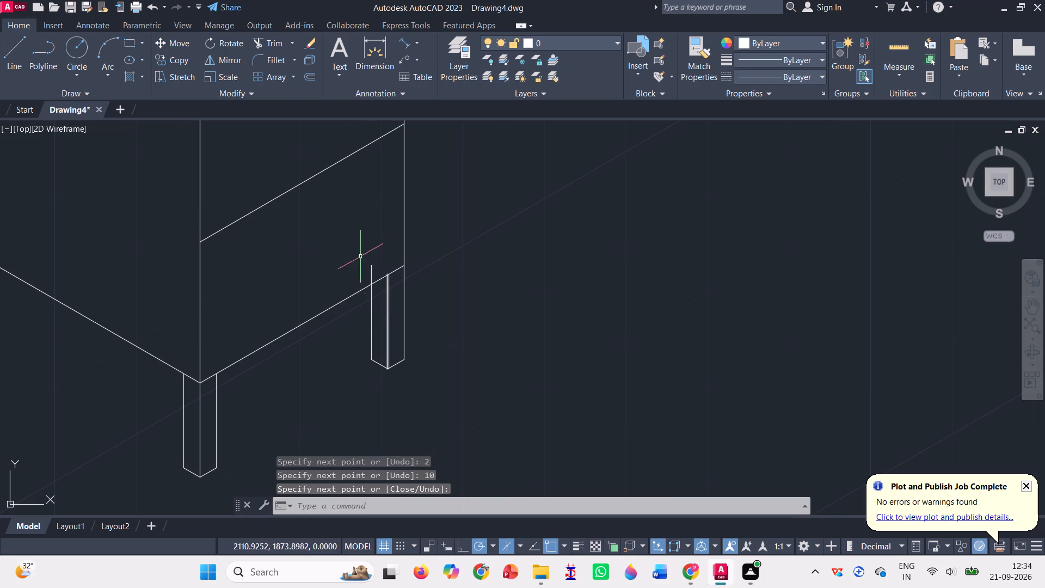
left_click(265, 39)
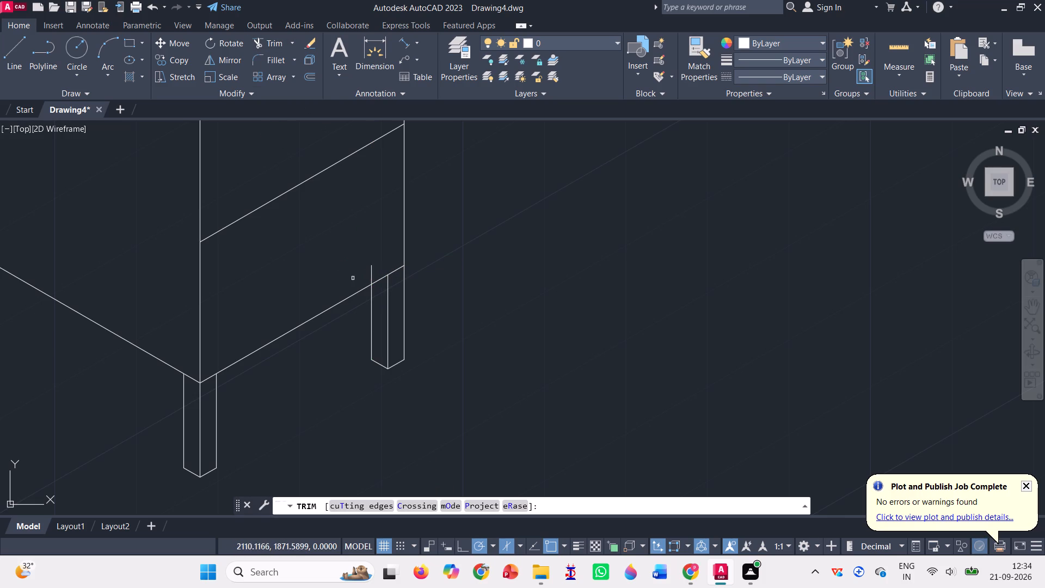
left_click_drag(366, 278, 386, 269)
left_click(390, 266)
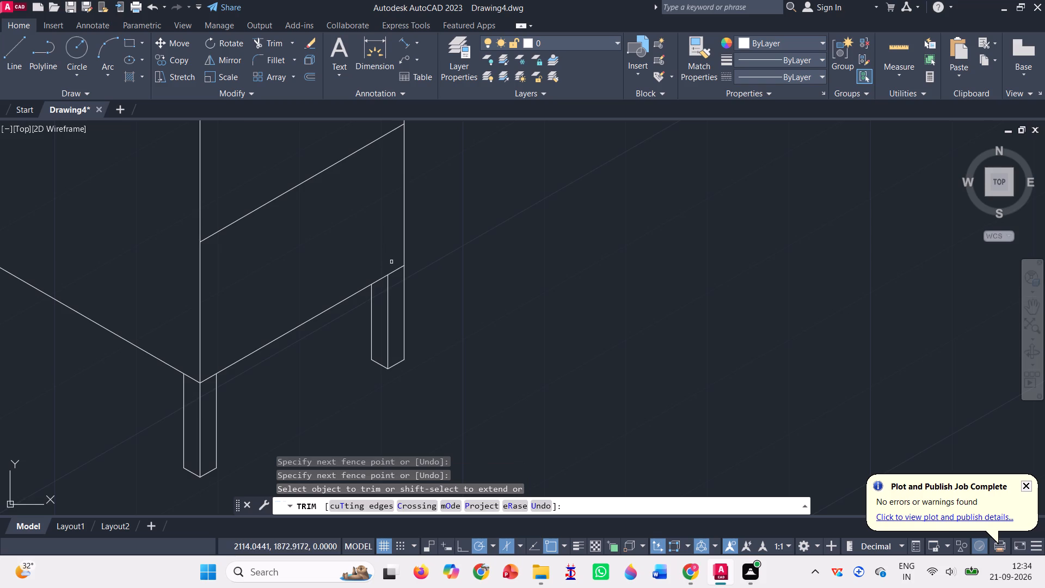
Draw the front face of a foot from the far drawer block's inner bottom corner: 10 down, 2 at 30°, 10 up.
scroll(427, 220, "down", 3)
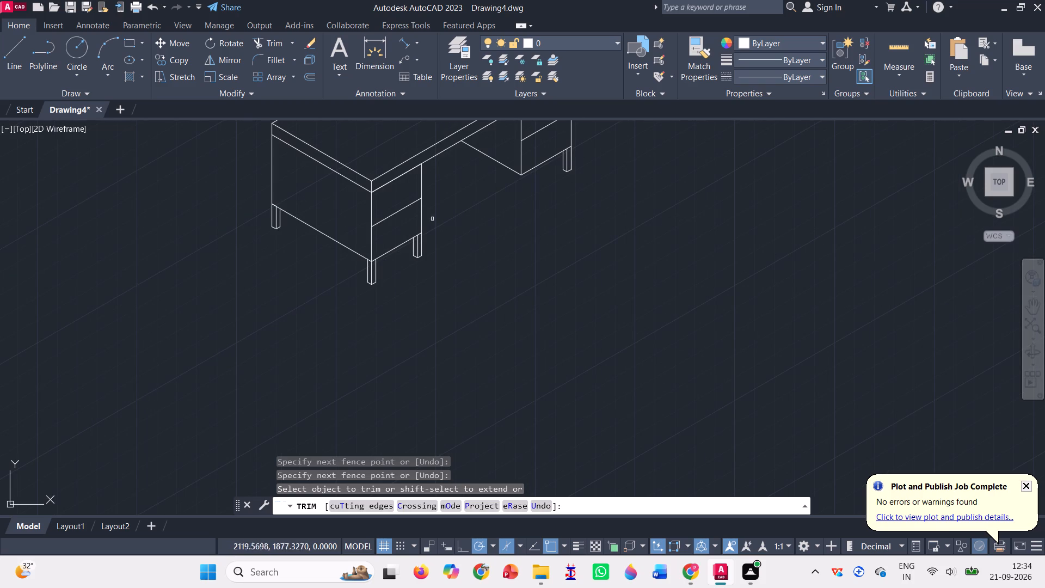
scroll(500, 210, "down", 1)
scroll(495, 175, "up", 2)
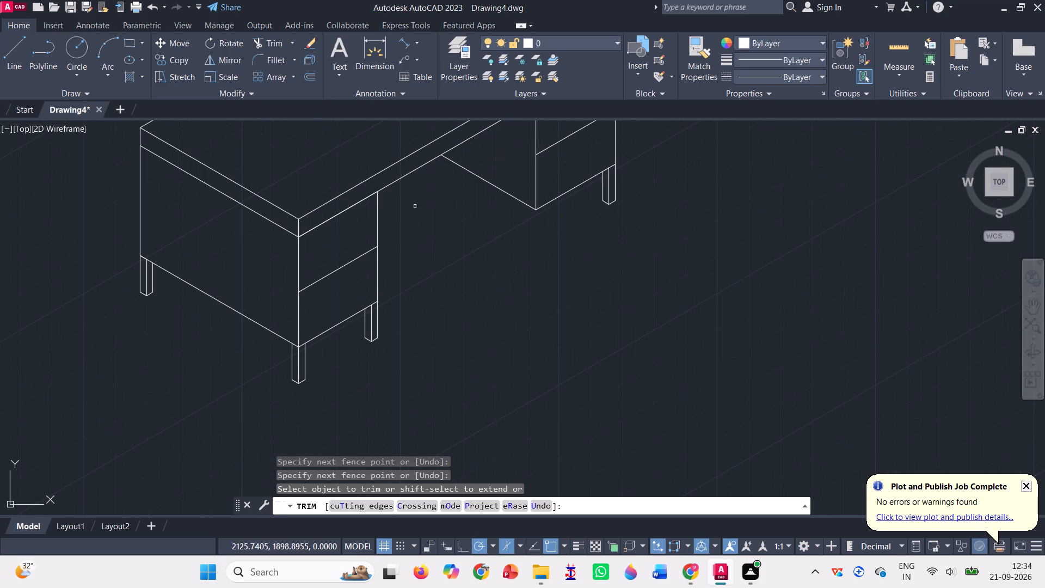
scroll(423, 128, "up", 2)
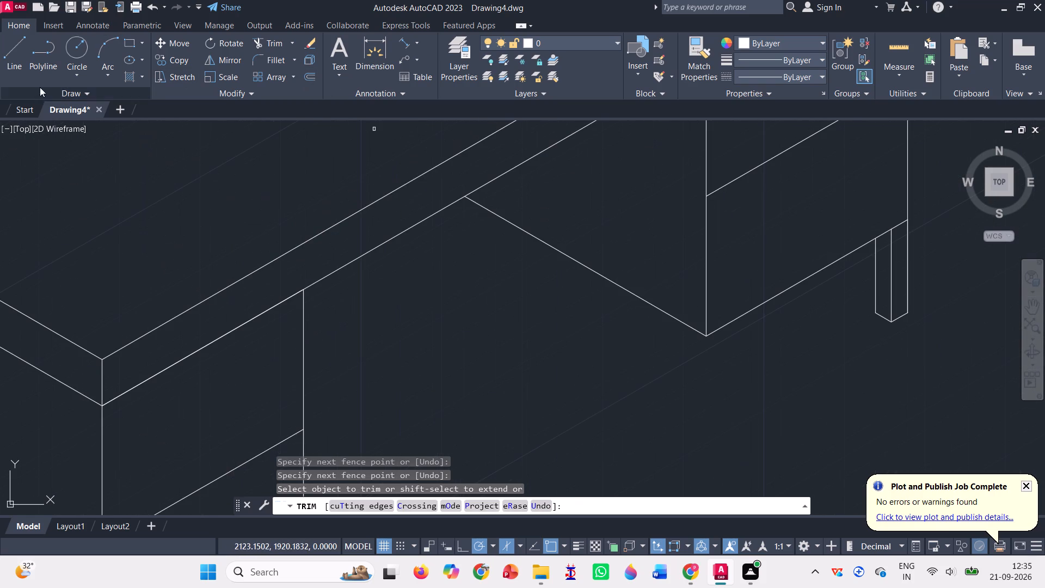
left_click(15, 60)
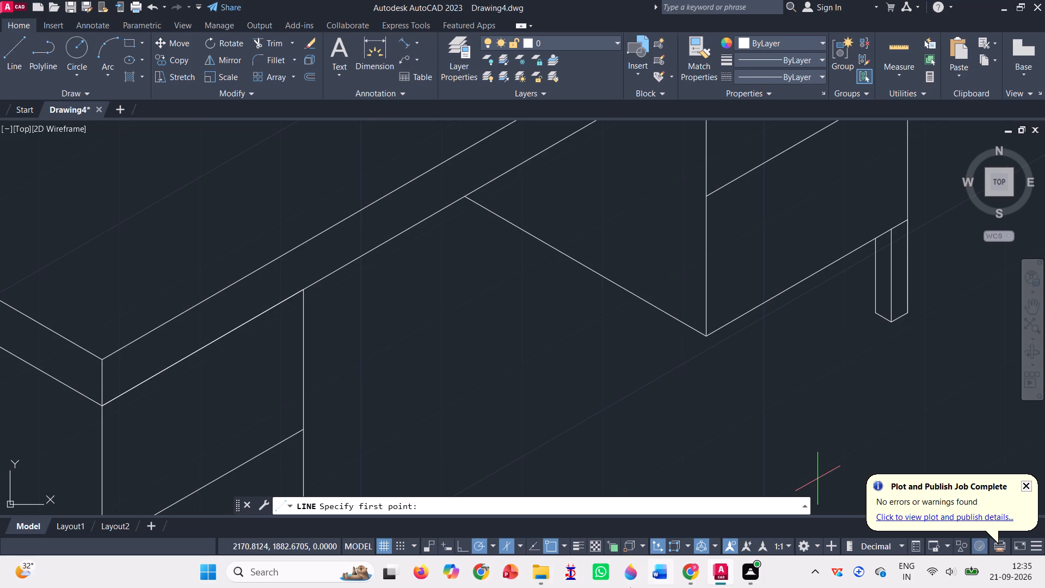
left_click(709, 334)
type("10")
key("Return")
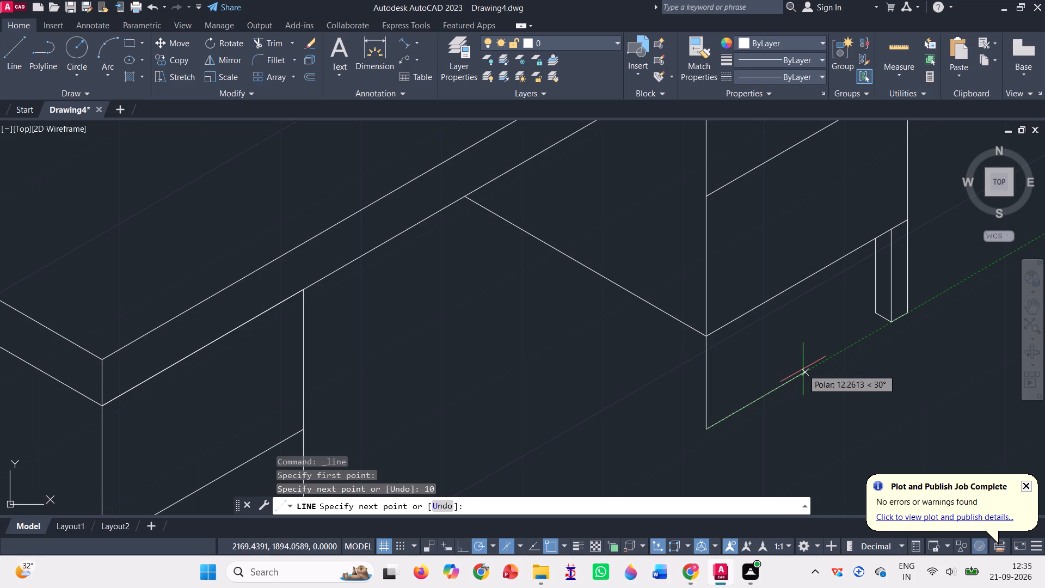
key("2")
key("Return")
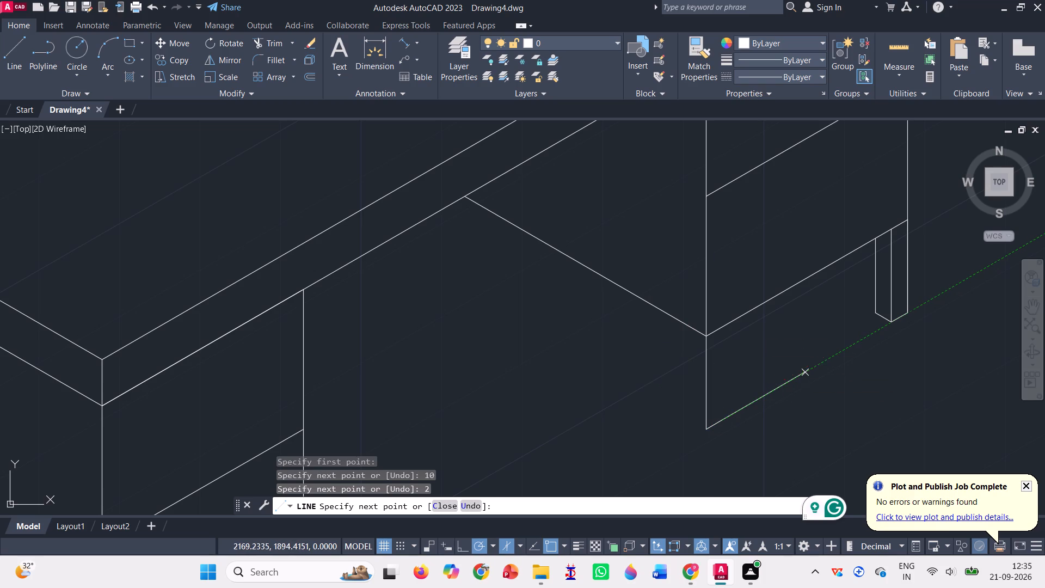
type("10")
key("Return")
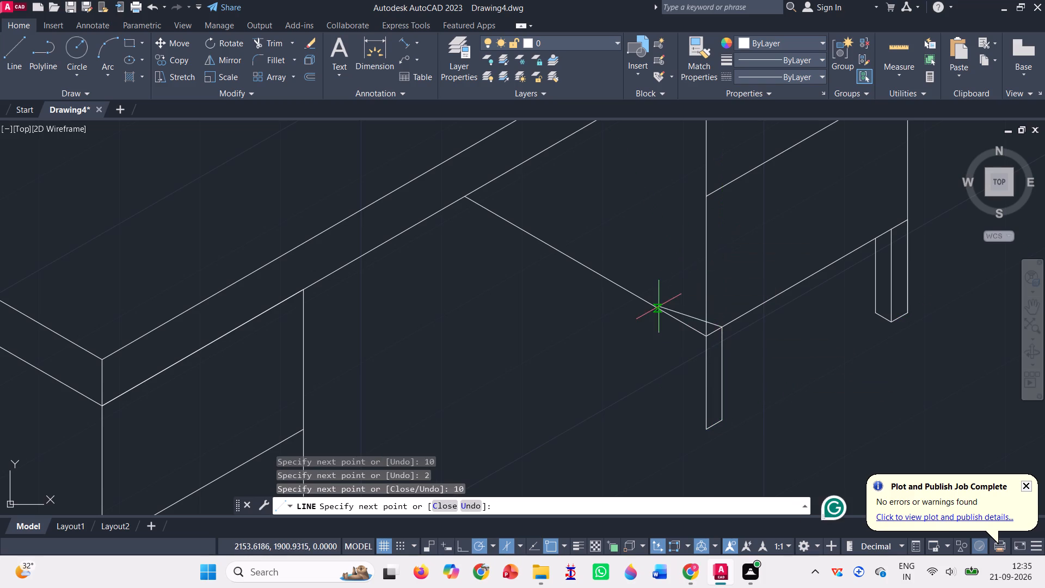
key("Escape")
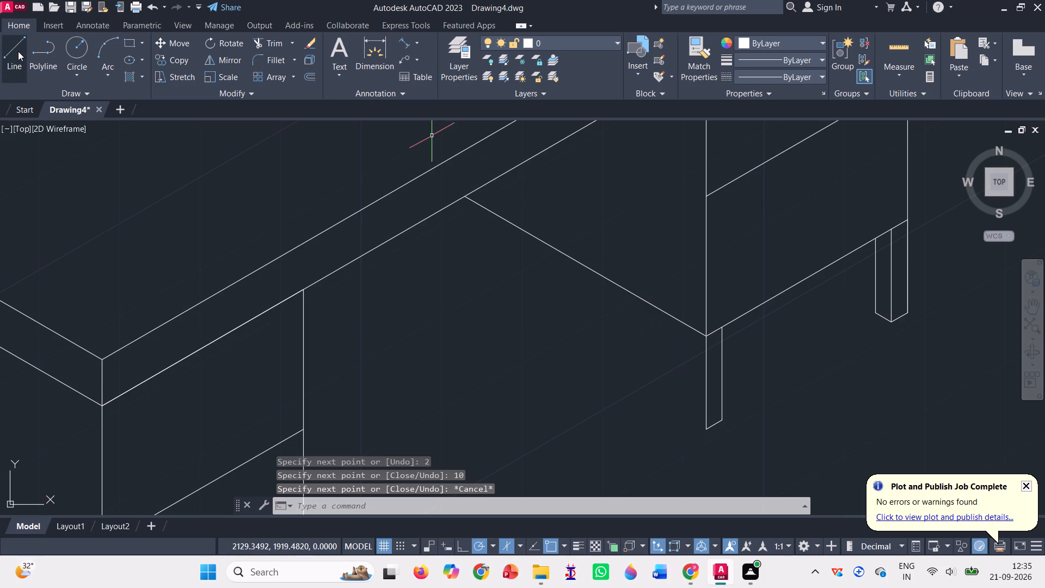
Add the receding face of the far block's inner foot with segments of 2 at 150° and 10 upward.
left_click(18, 51)
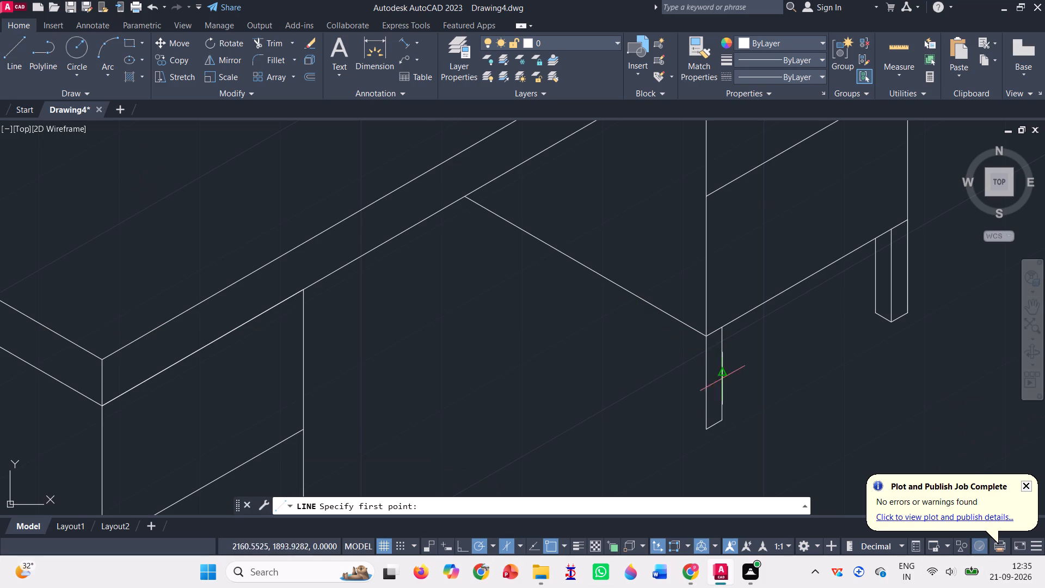
left_click(708, 433)
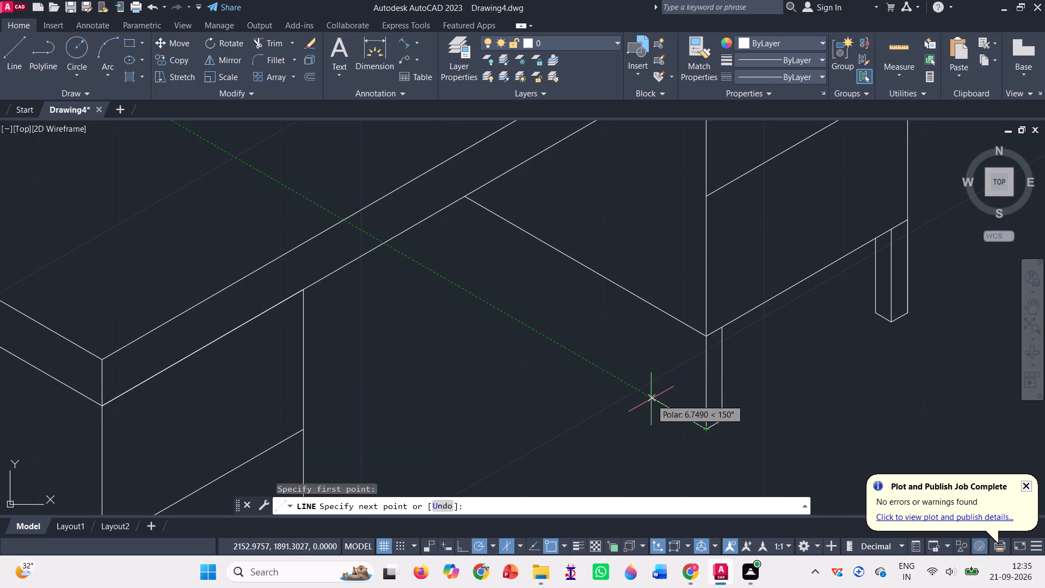
key("2")
key("Return")
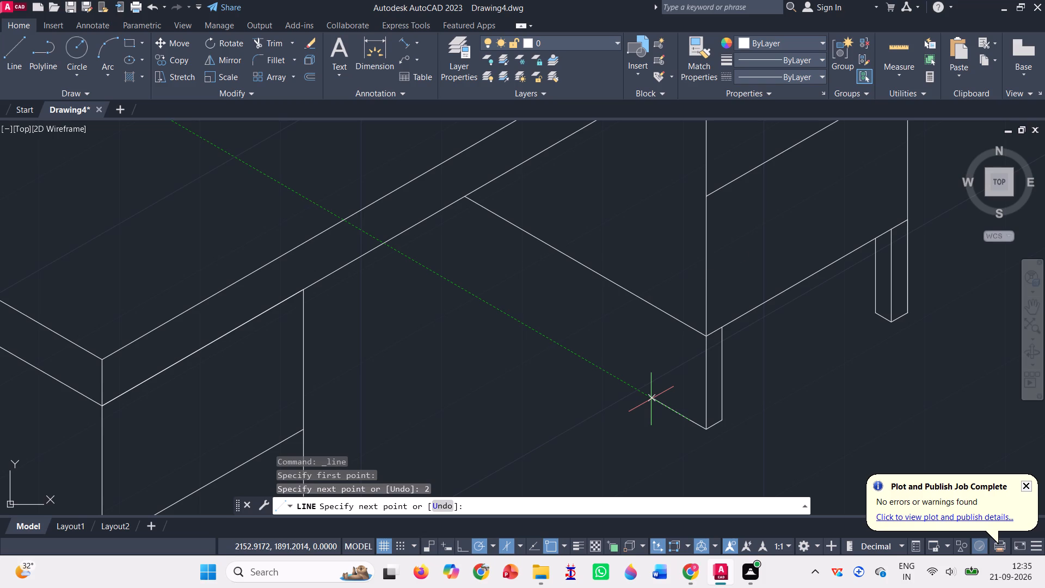
type("10")
key("Return")
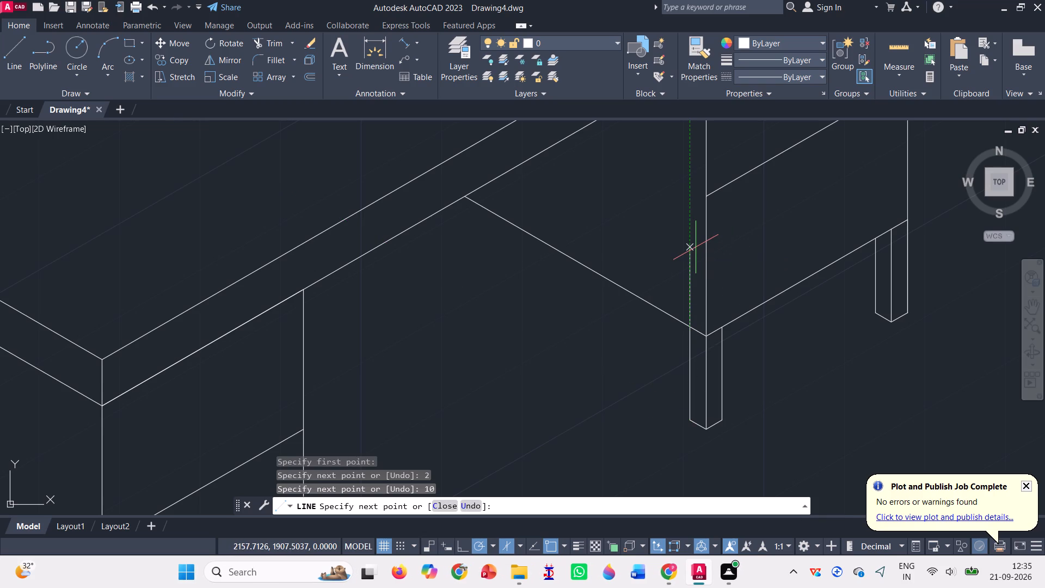
key("Escape")
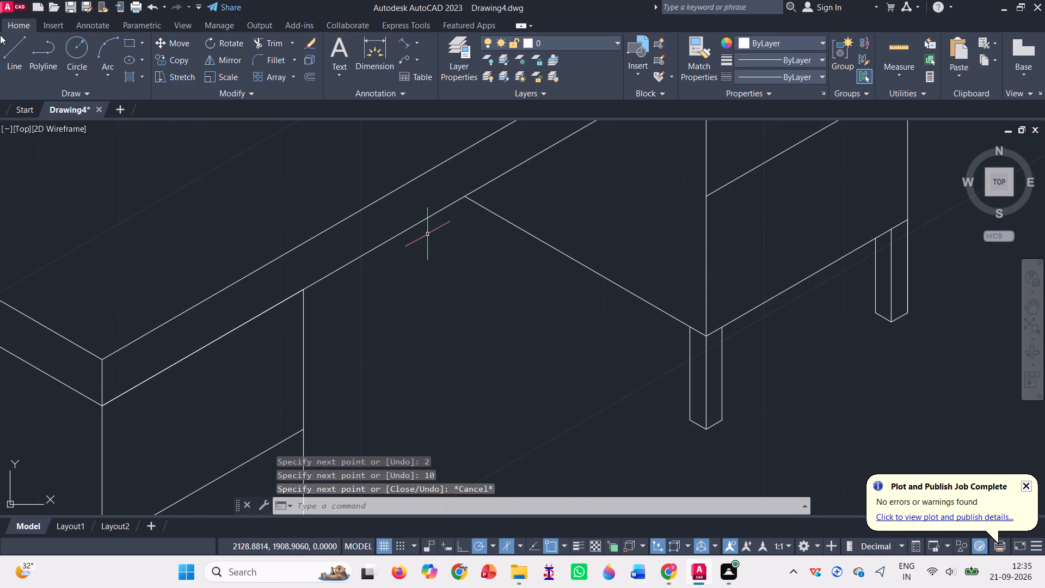
Draw a rear foot where the far block's receding lower edge meets the slab: 10 down, 2 at 16°, 10 up.
left_click(16, 69)
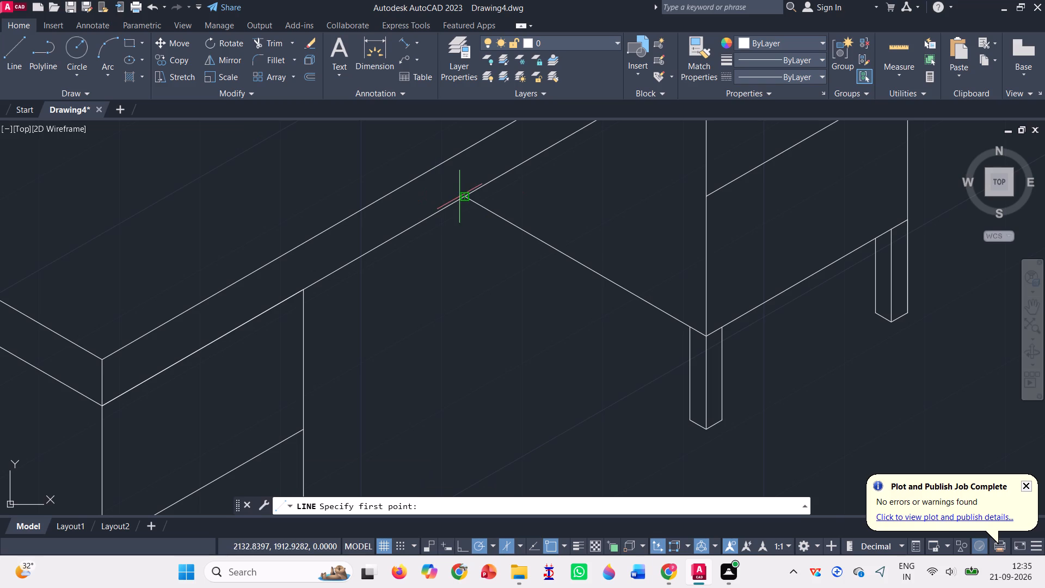
left_click(464, 198)
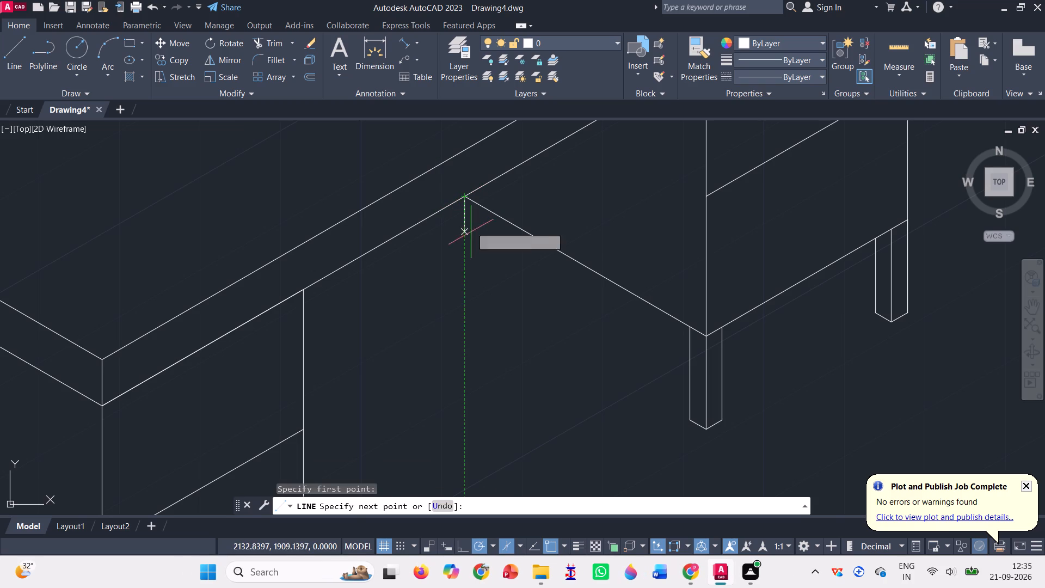
type("10")
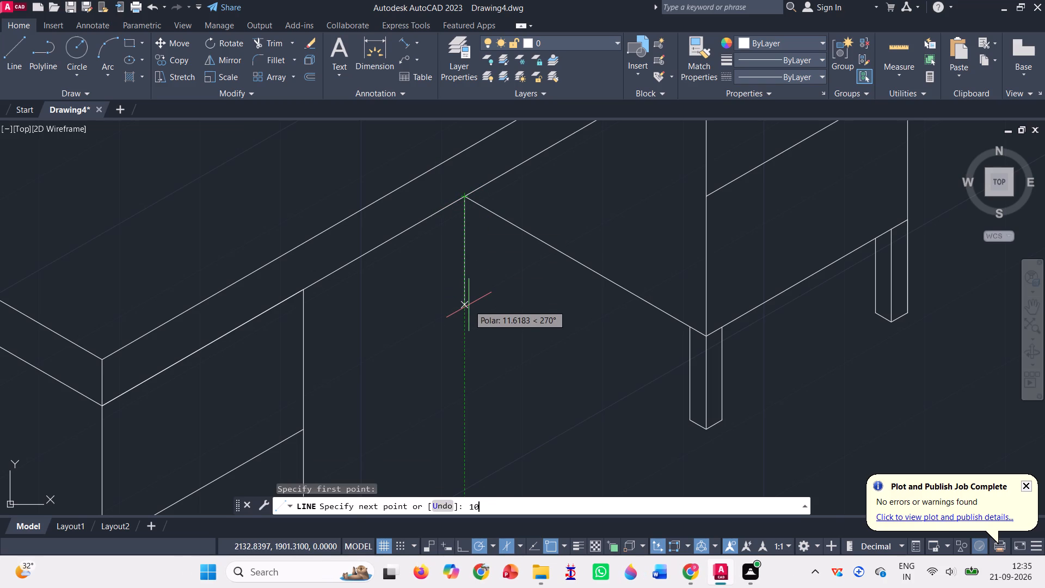
key("Return")
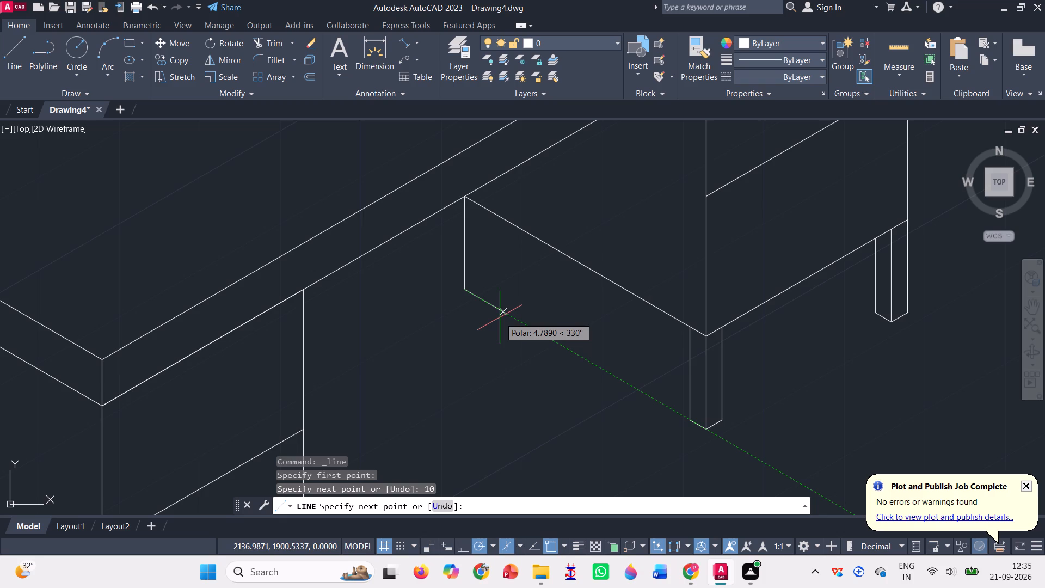
key("2")
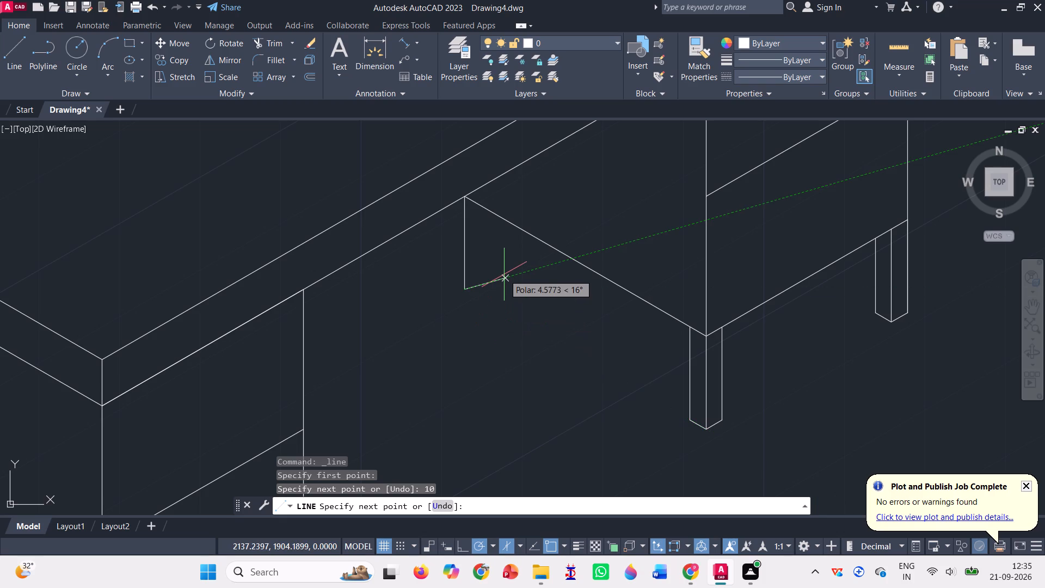
key("Return")
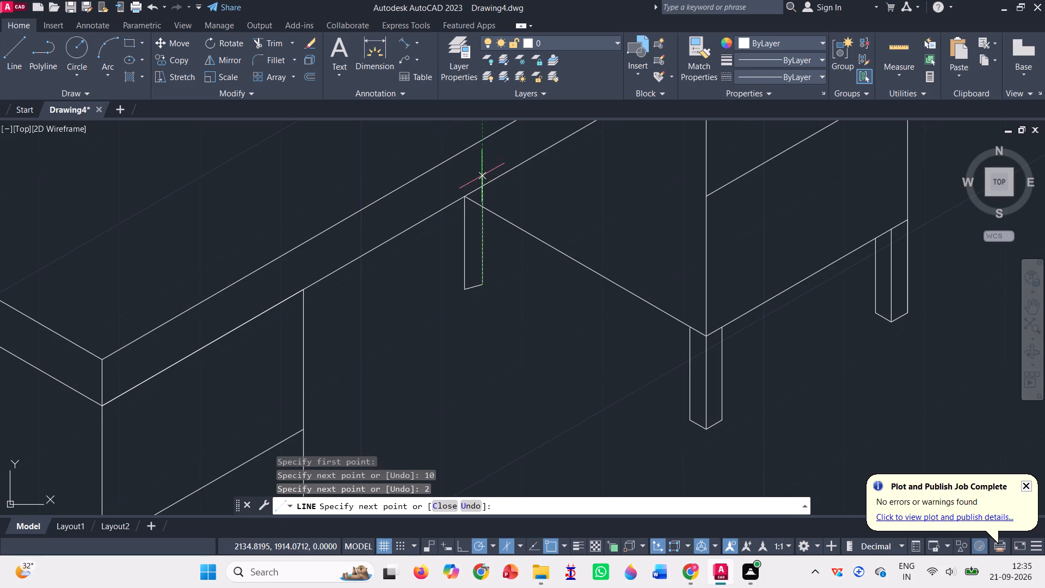
type("10")
key("Return")
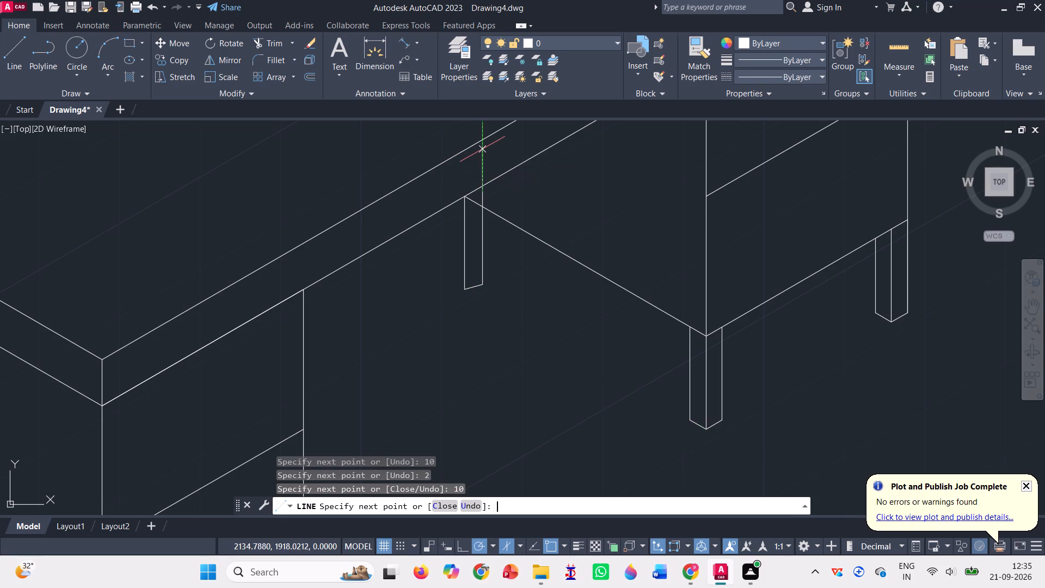
Add the rear foot's receding face from its bottom corner with segments of 2 at 150° and 10 upward.
key("Return")
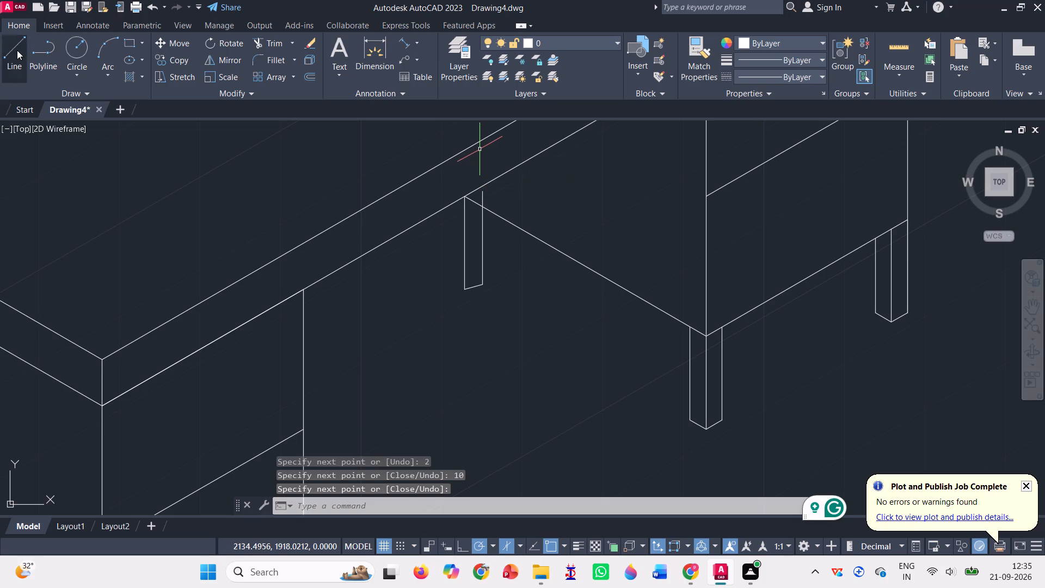
left_click(17, 50)
left_click(463, 291)
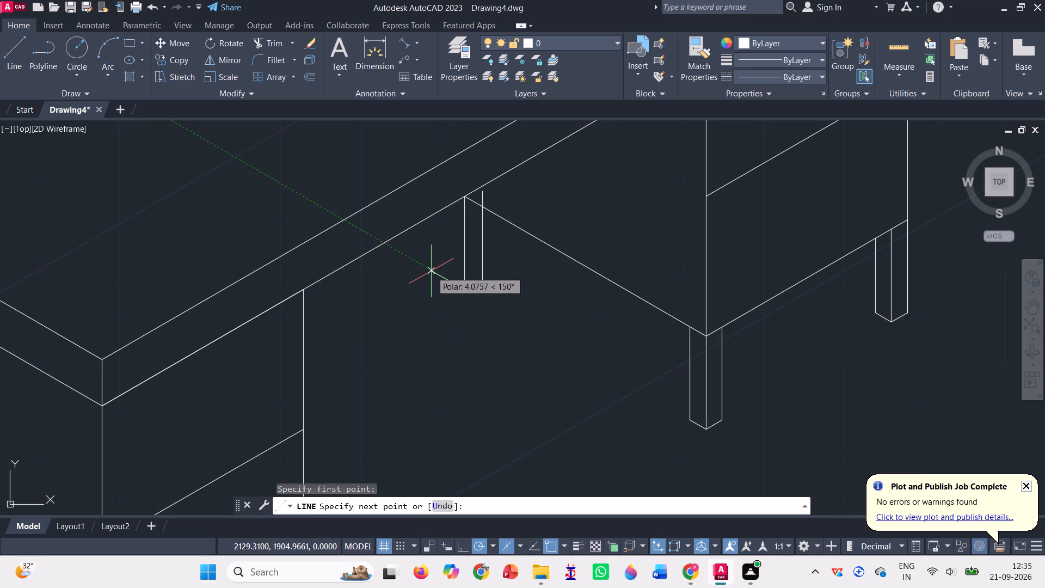
key("2")
key("Return")
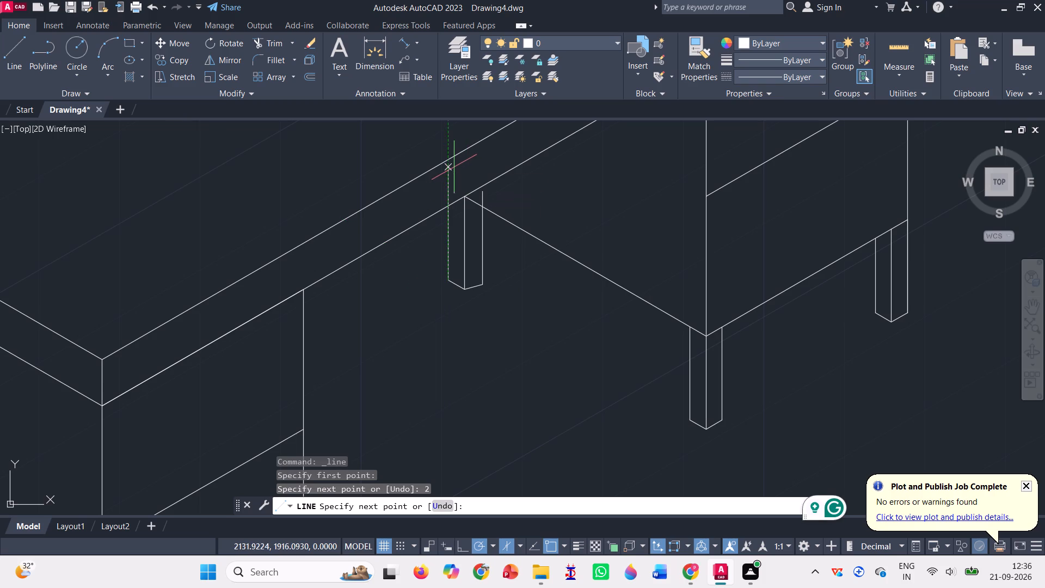
type("10")
key("Return")
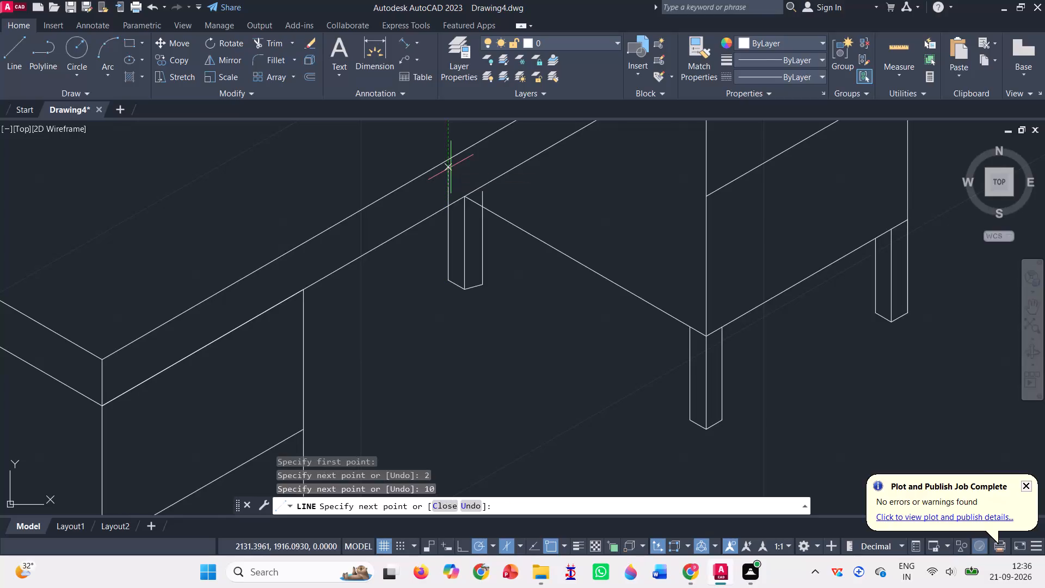
key("Escape")
Trim the rear foot's two outer uprights where they cross the slab's lower edge and the drawer block's receding lower edge.
scroll(468, 151, "up", 2)
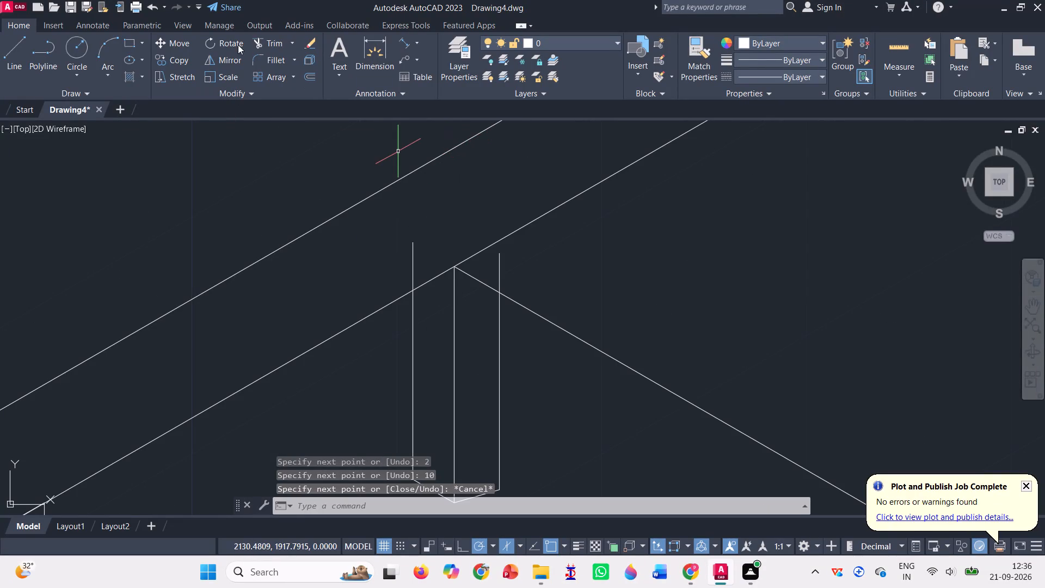
left_click(268, 43)
left_click_drag(414, 256, 425, 253)
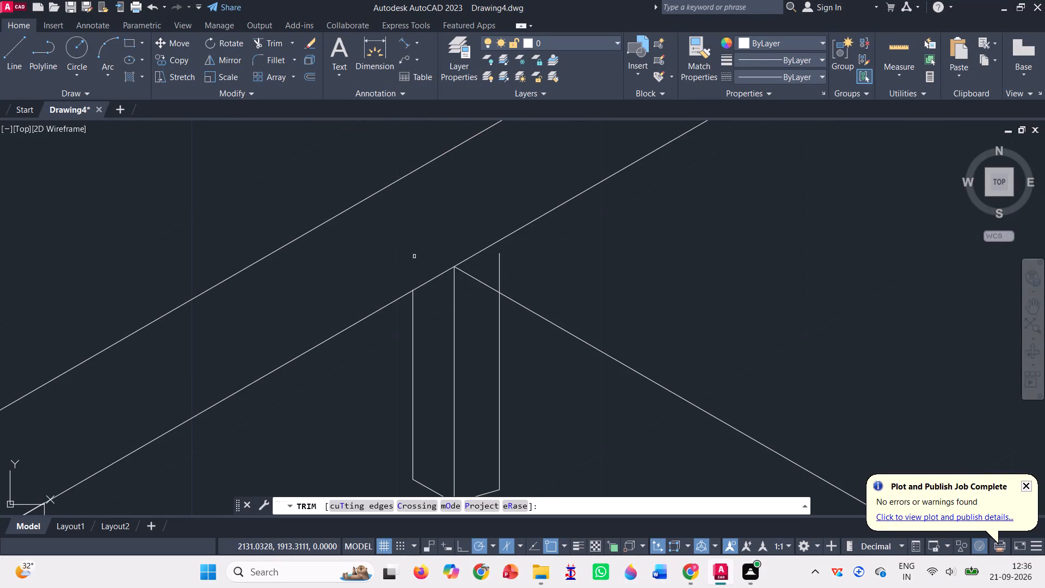
left_click_drag(425, 253, 437, 244)
left_click_drag(489, 267, 508, 267)
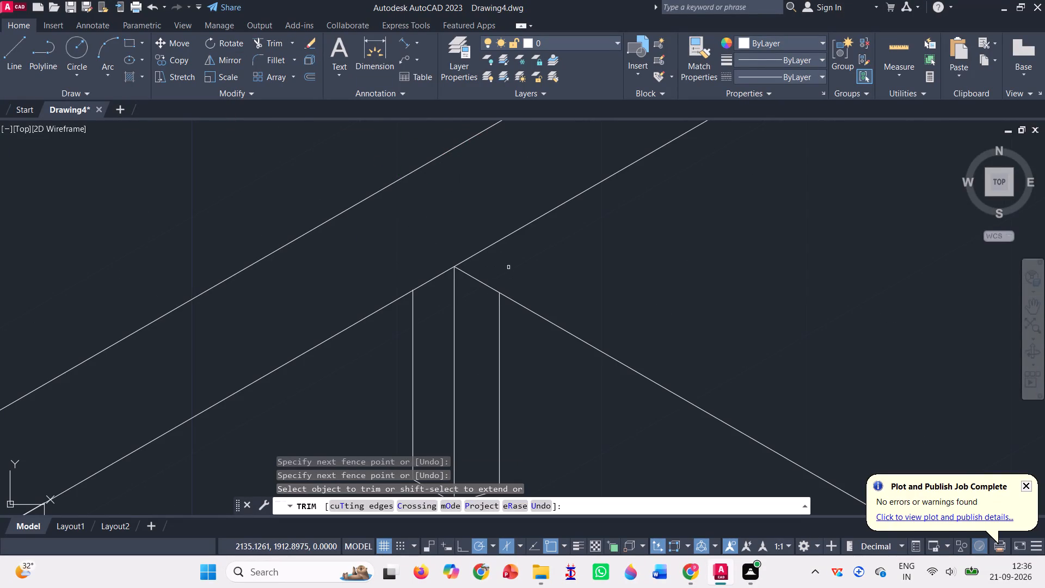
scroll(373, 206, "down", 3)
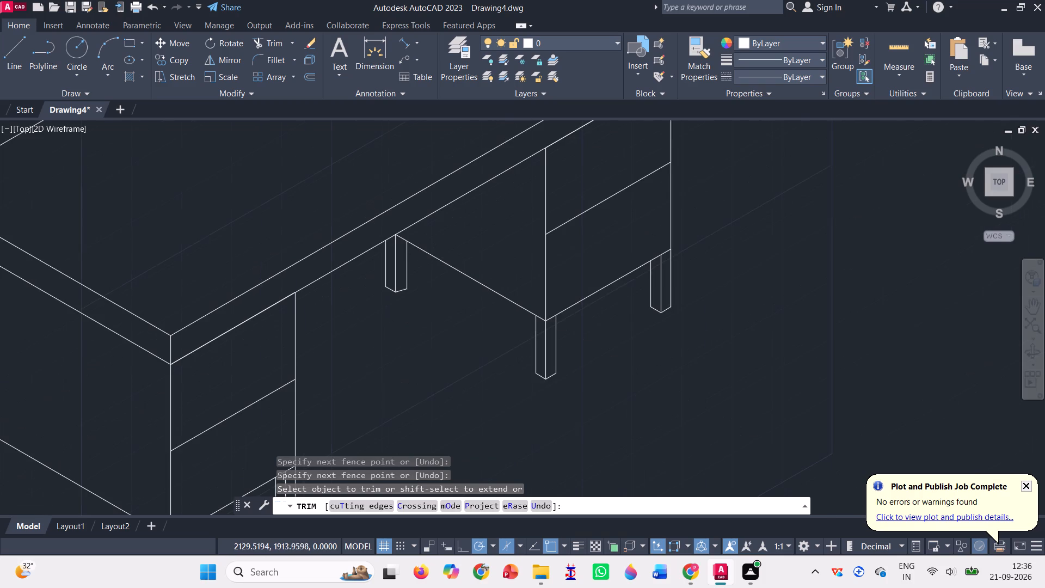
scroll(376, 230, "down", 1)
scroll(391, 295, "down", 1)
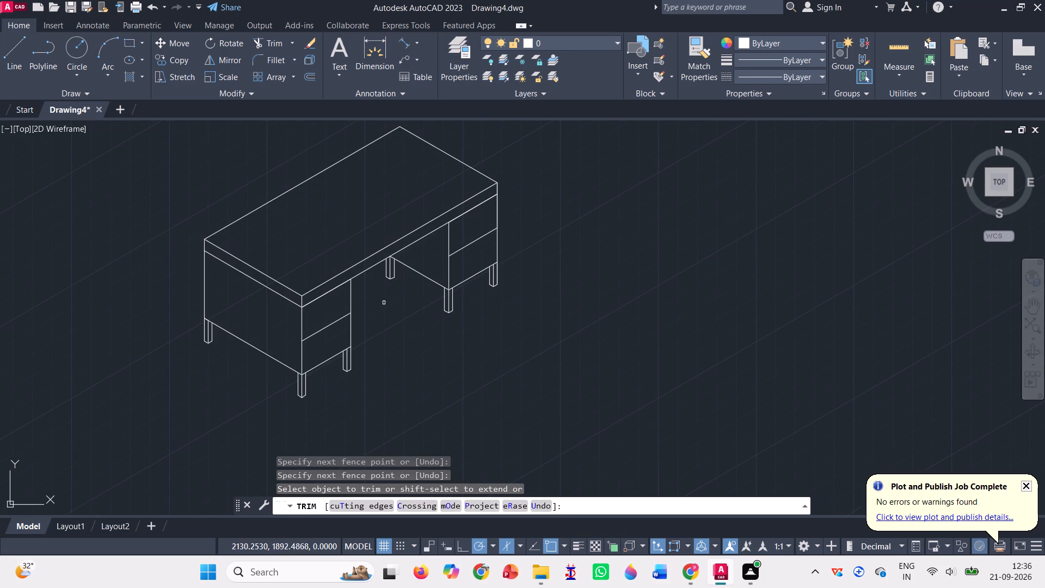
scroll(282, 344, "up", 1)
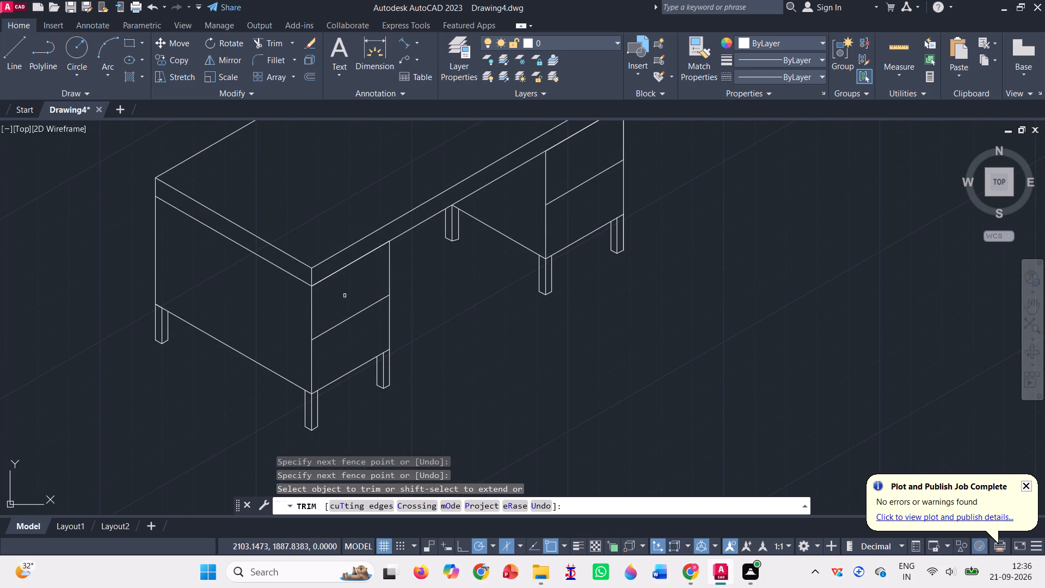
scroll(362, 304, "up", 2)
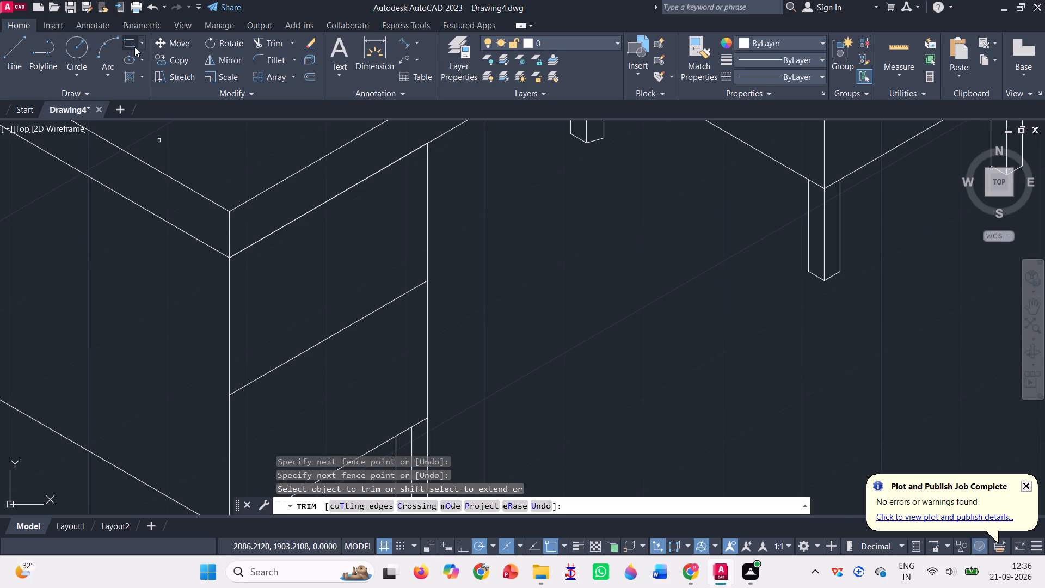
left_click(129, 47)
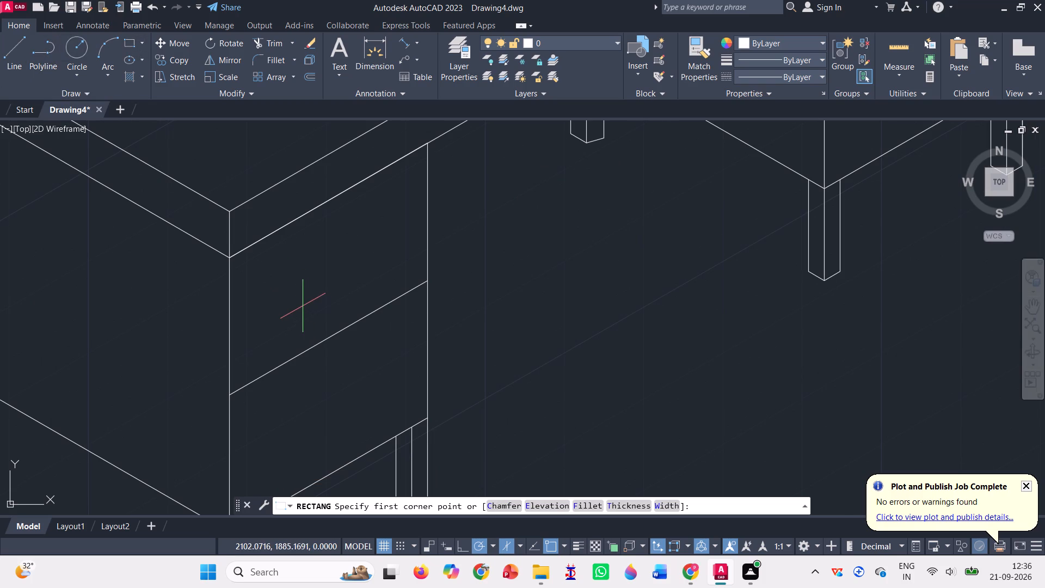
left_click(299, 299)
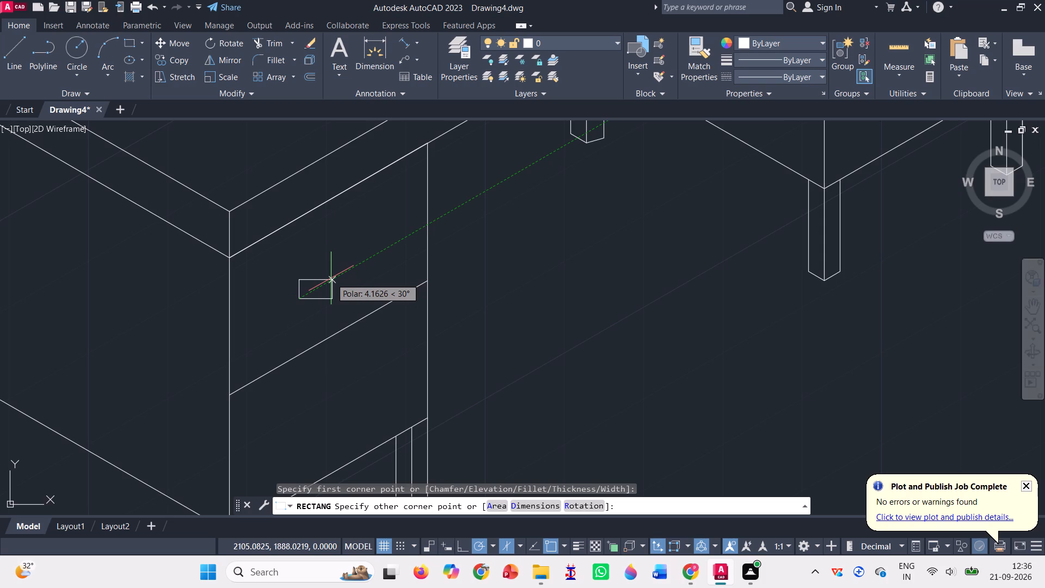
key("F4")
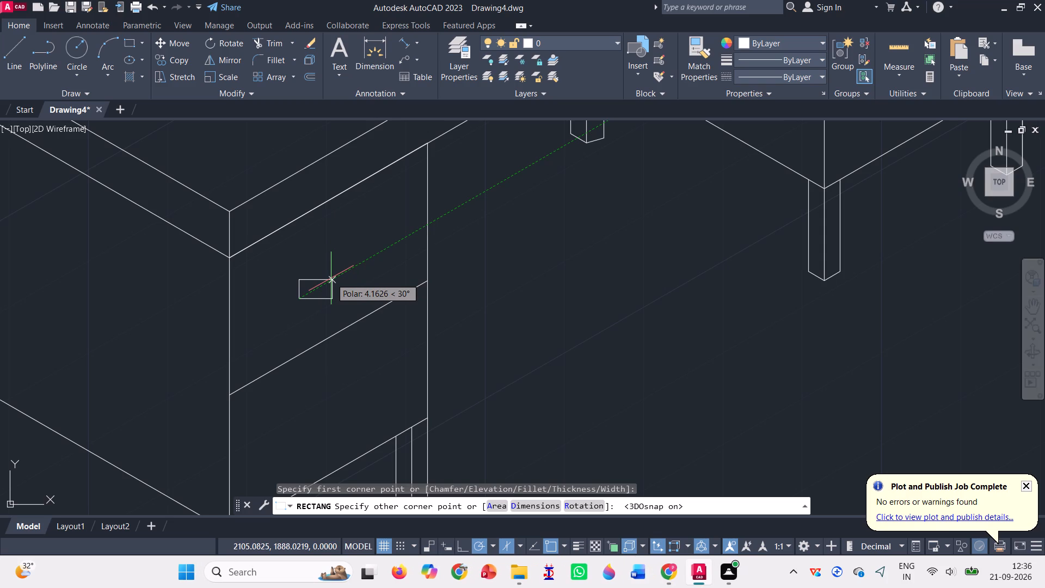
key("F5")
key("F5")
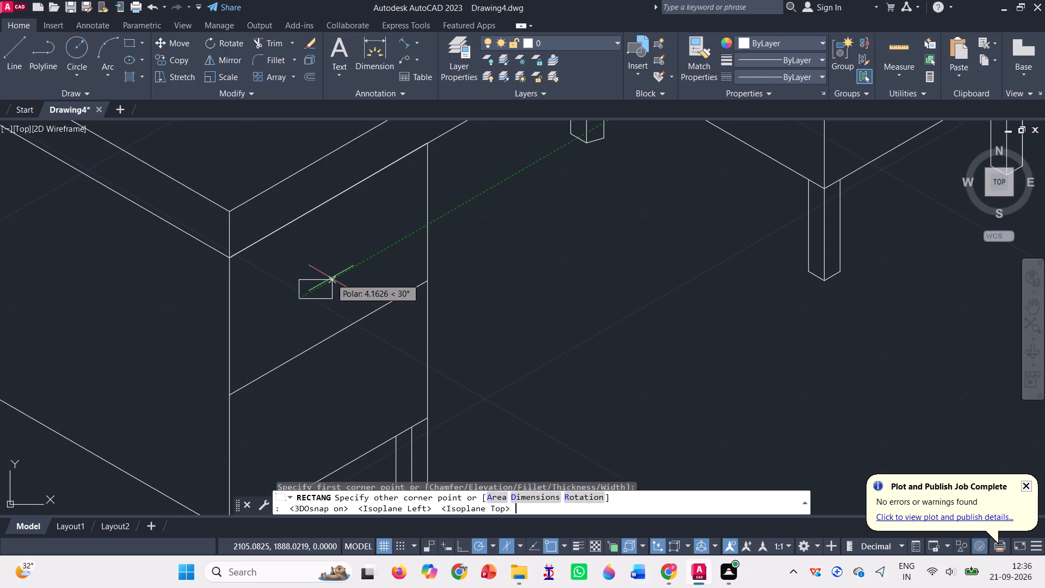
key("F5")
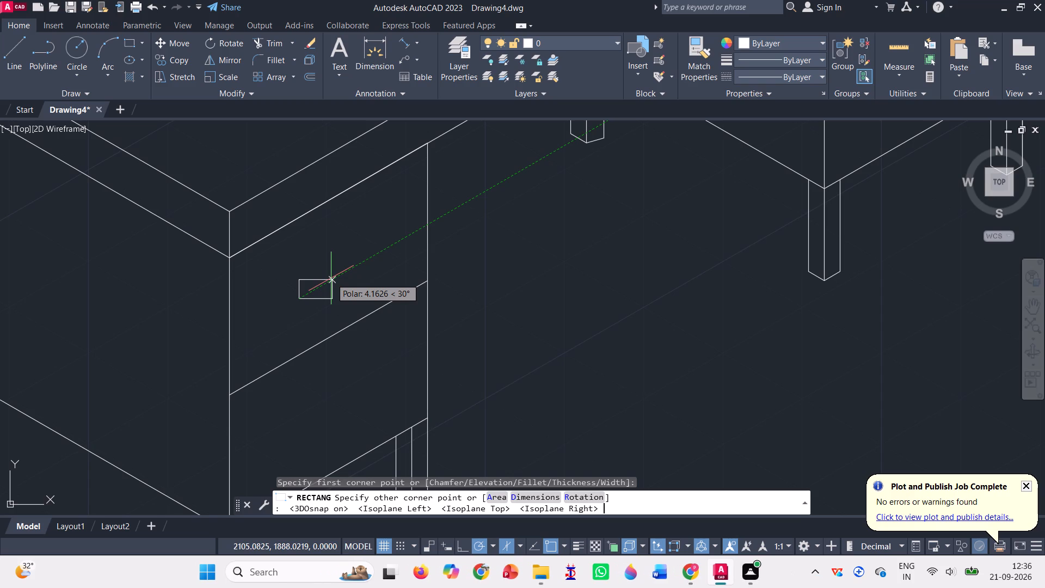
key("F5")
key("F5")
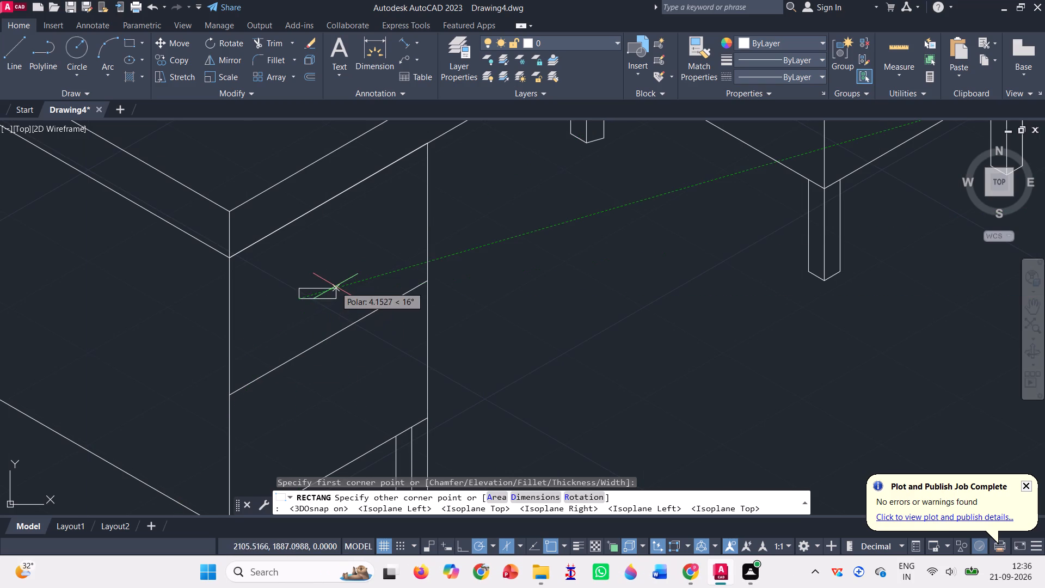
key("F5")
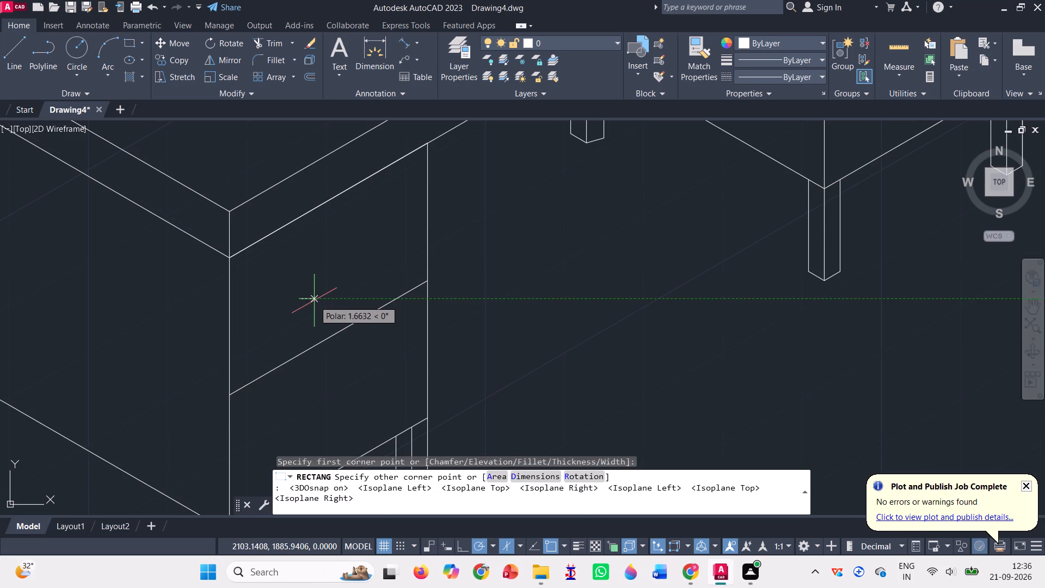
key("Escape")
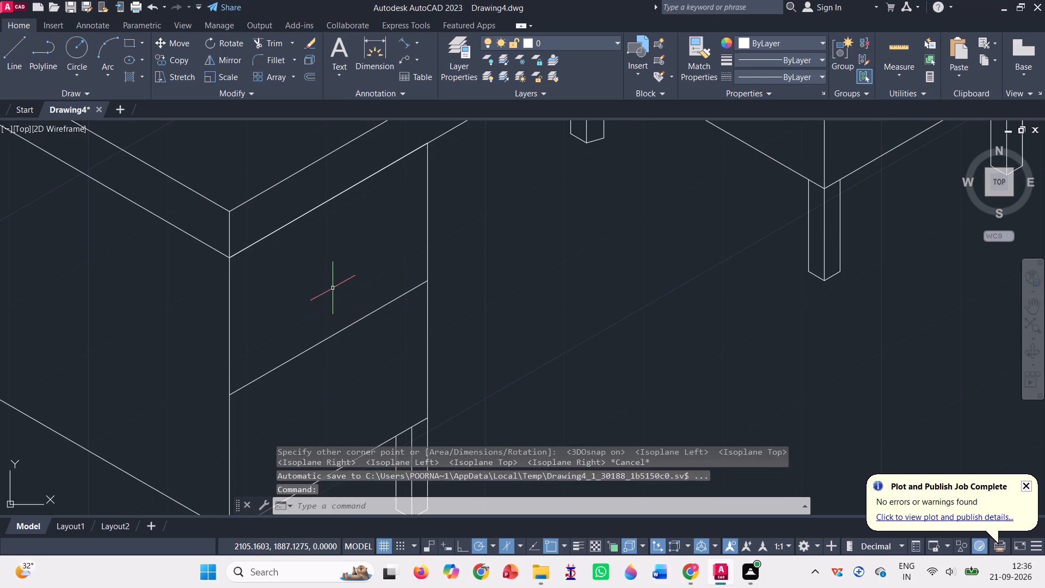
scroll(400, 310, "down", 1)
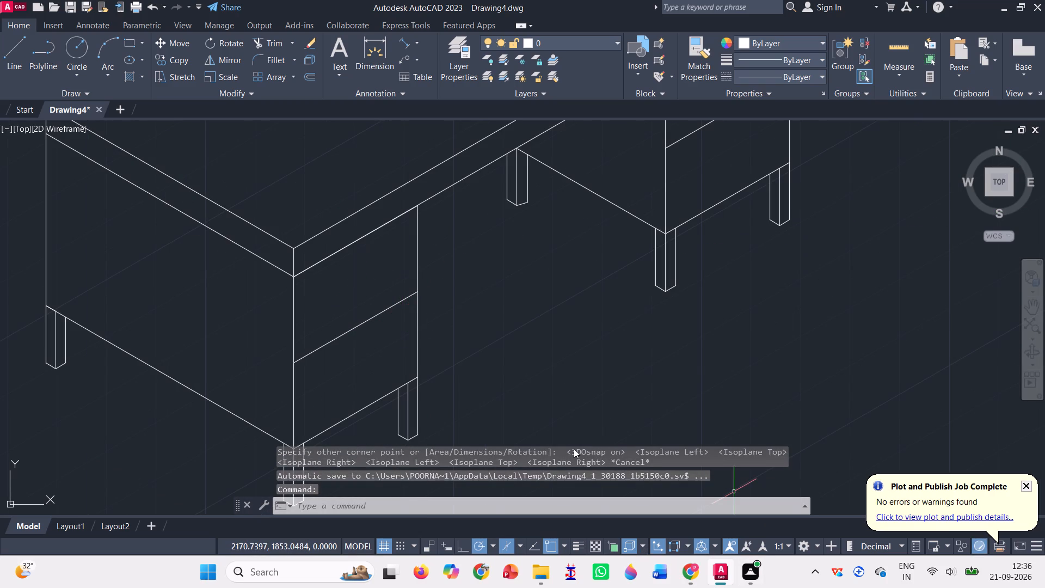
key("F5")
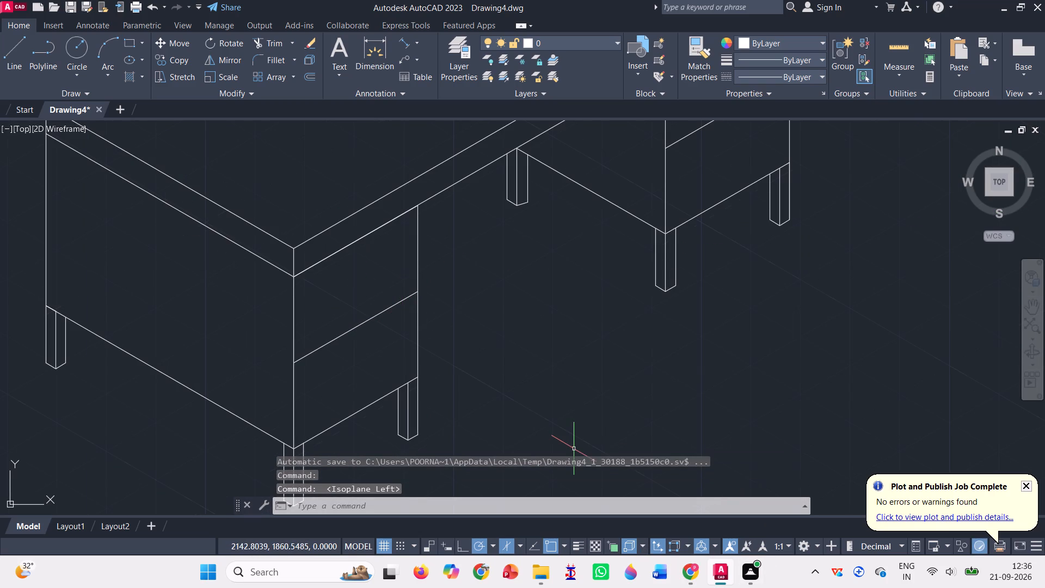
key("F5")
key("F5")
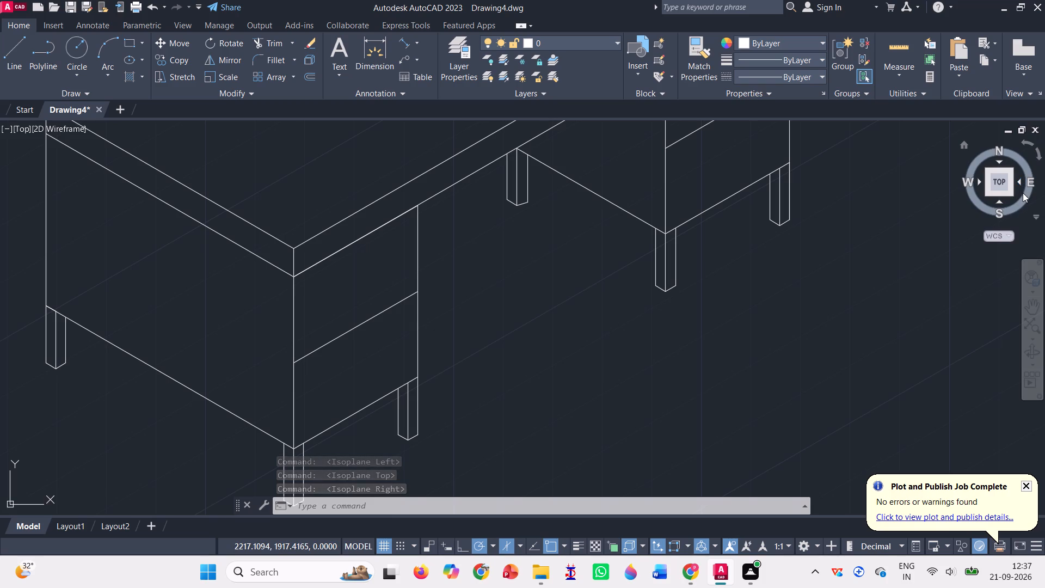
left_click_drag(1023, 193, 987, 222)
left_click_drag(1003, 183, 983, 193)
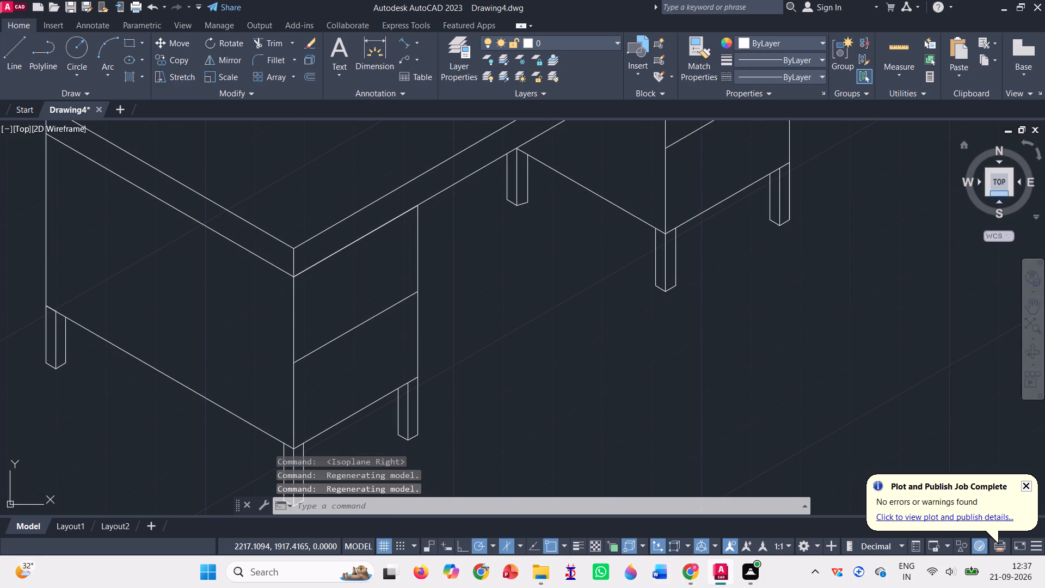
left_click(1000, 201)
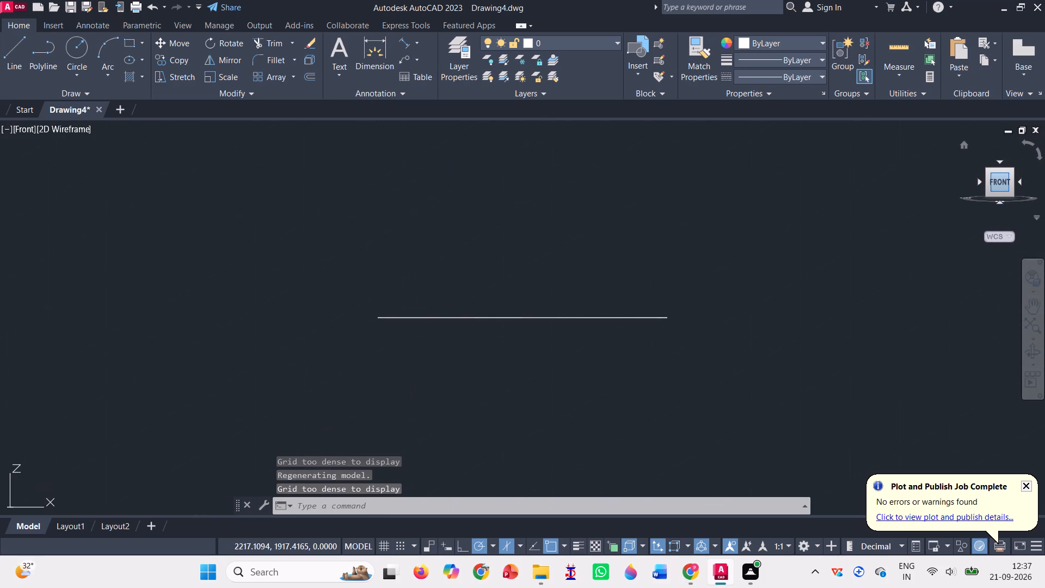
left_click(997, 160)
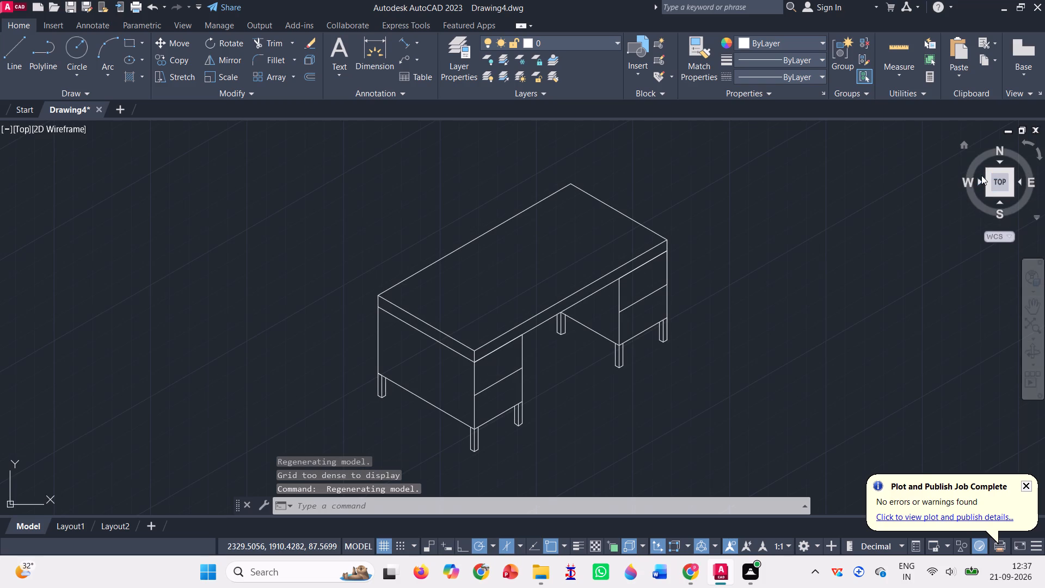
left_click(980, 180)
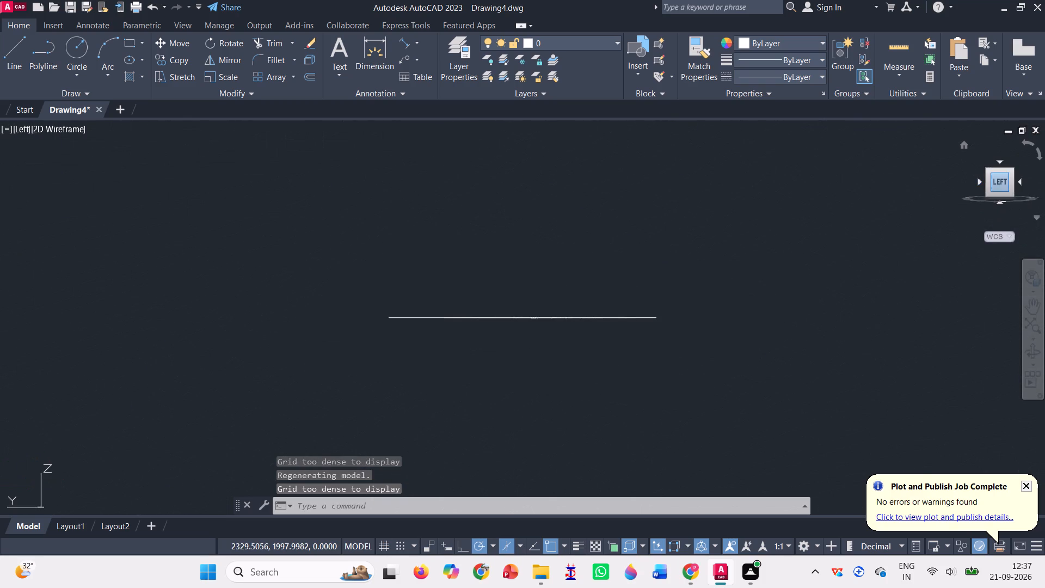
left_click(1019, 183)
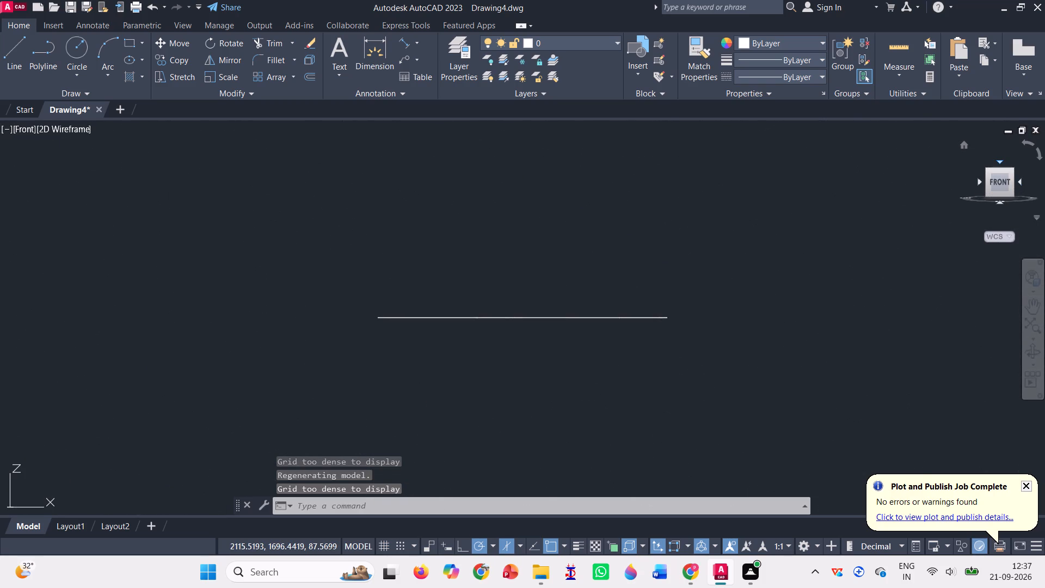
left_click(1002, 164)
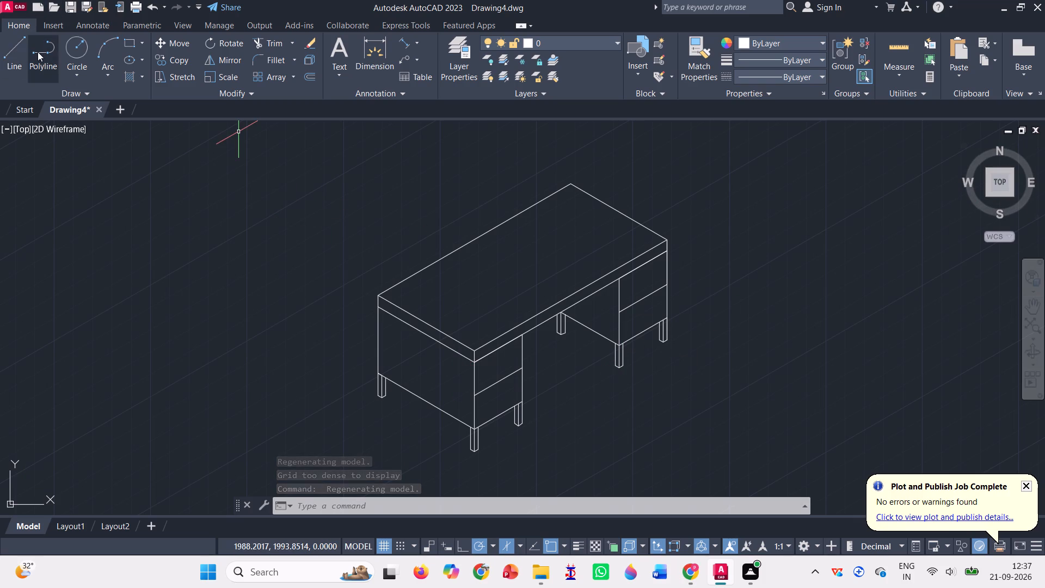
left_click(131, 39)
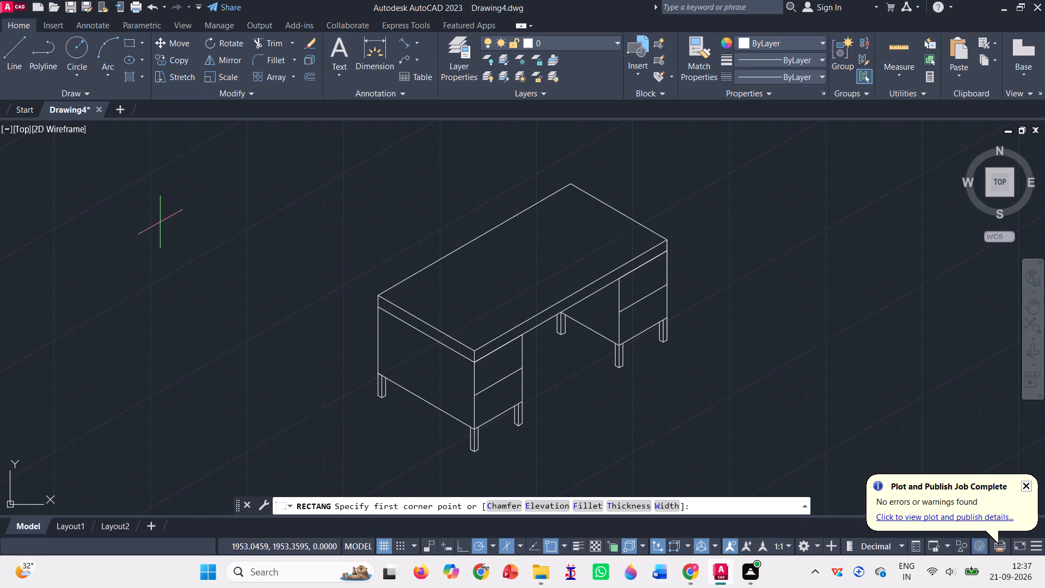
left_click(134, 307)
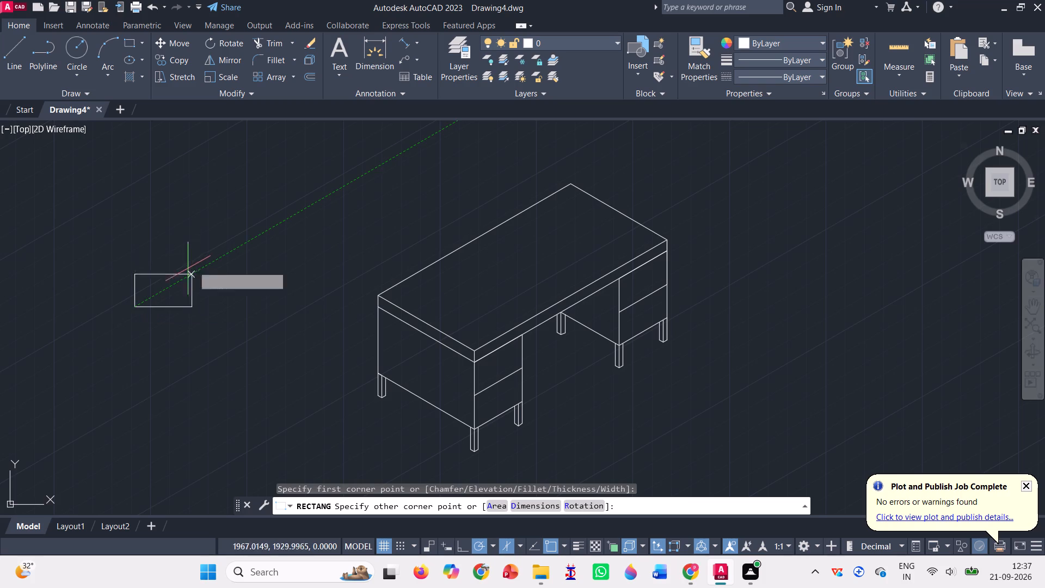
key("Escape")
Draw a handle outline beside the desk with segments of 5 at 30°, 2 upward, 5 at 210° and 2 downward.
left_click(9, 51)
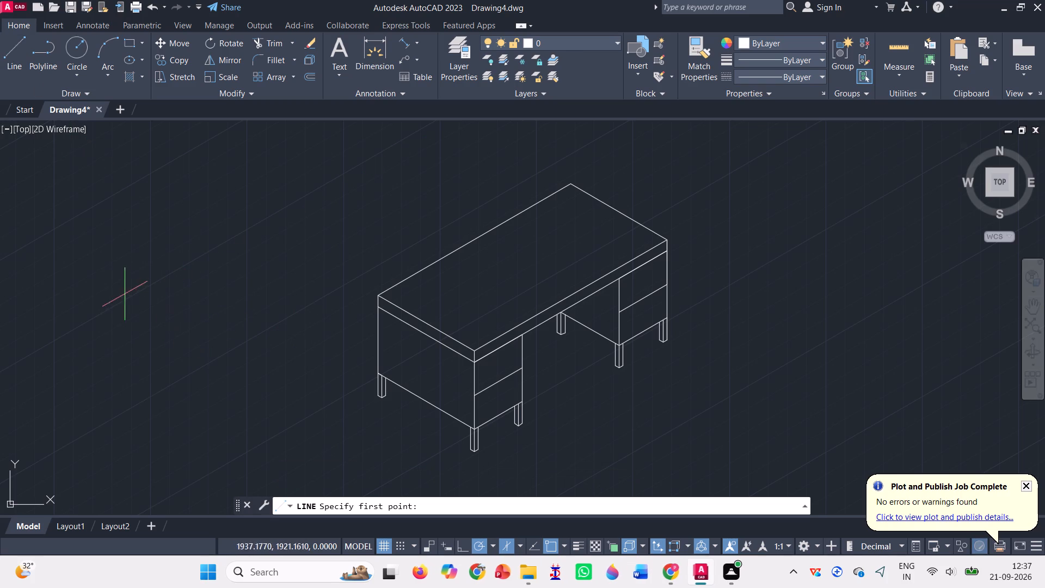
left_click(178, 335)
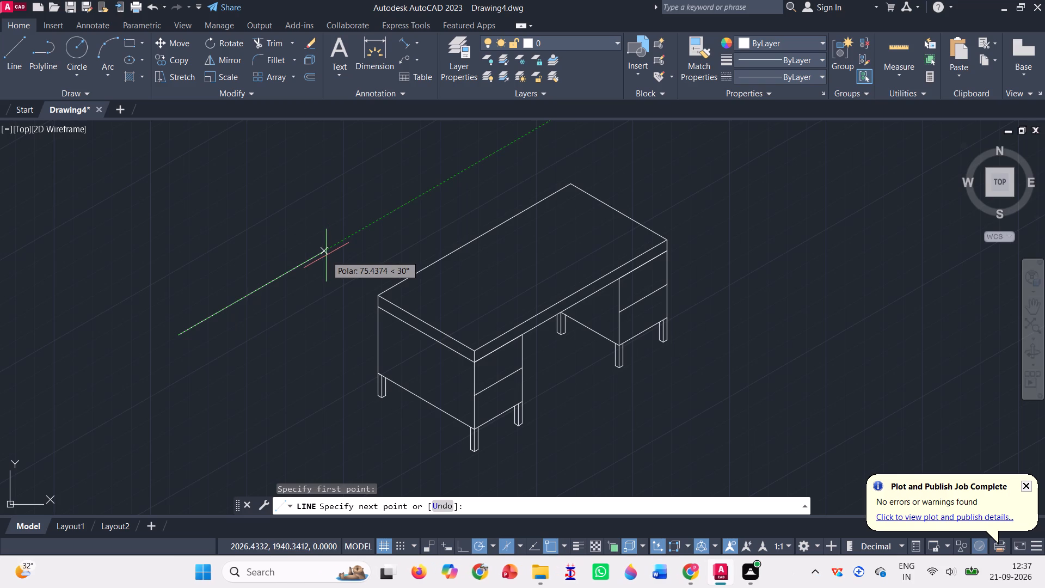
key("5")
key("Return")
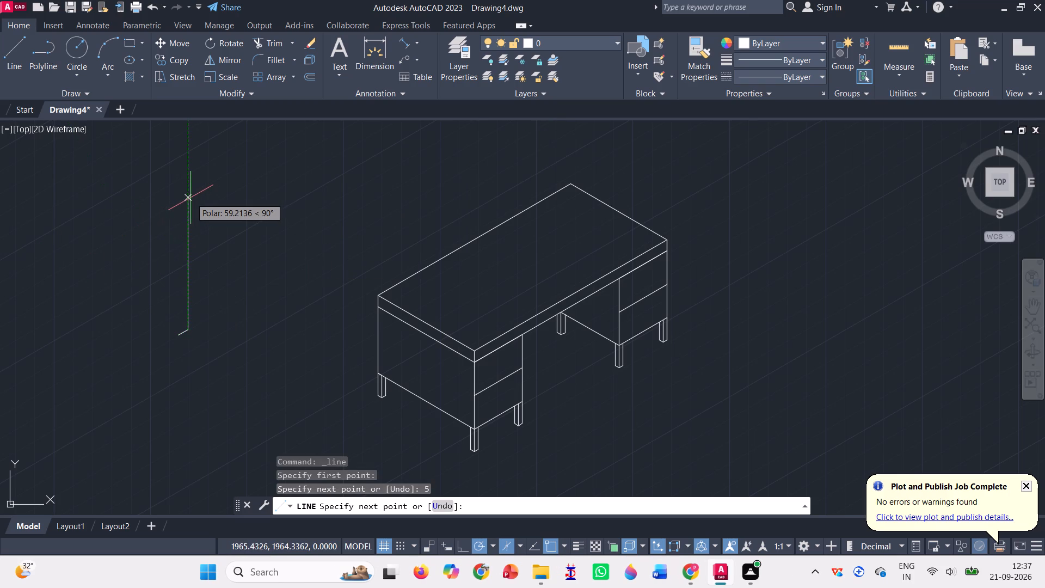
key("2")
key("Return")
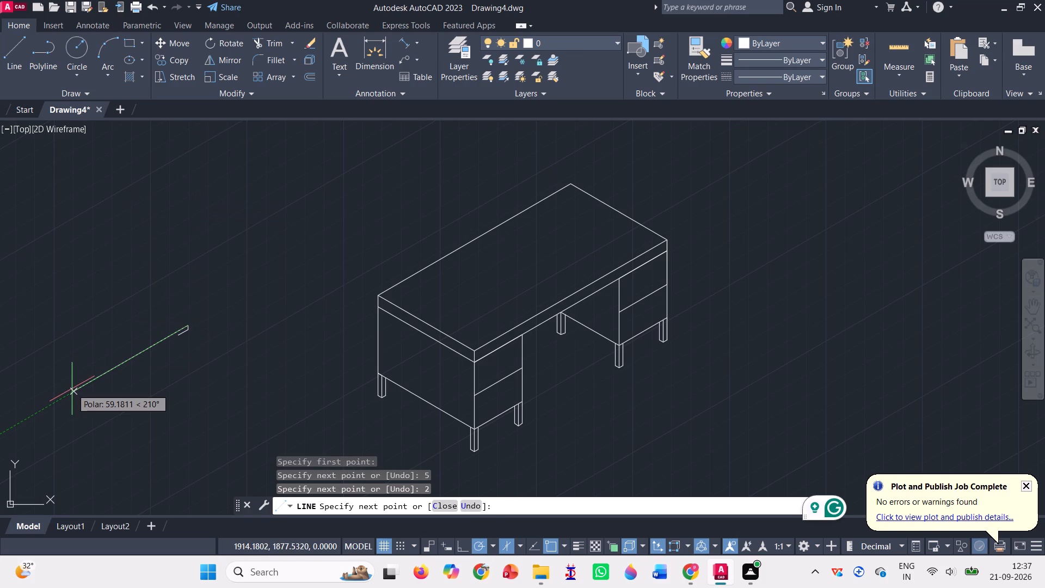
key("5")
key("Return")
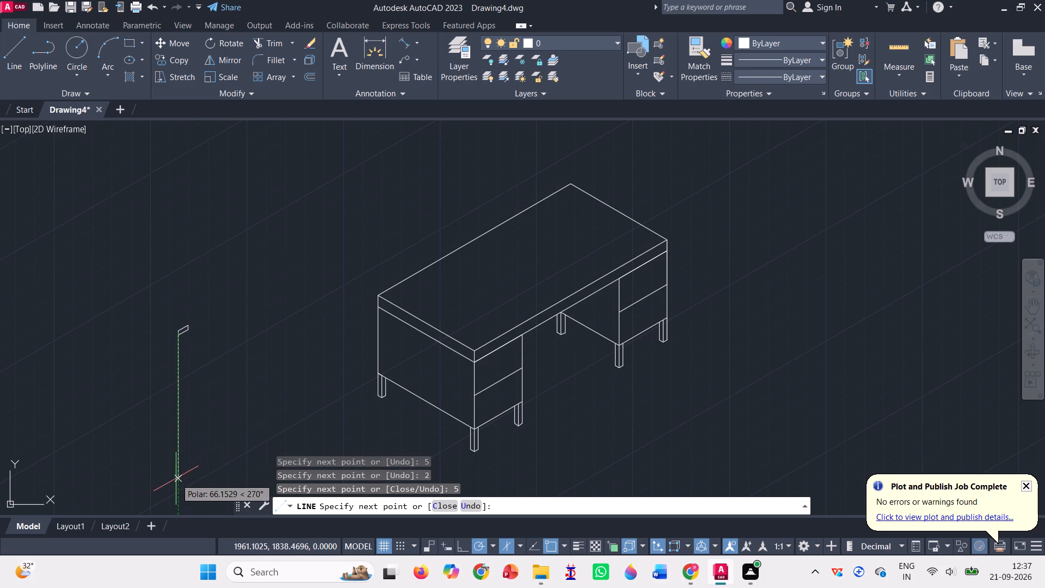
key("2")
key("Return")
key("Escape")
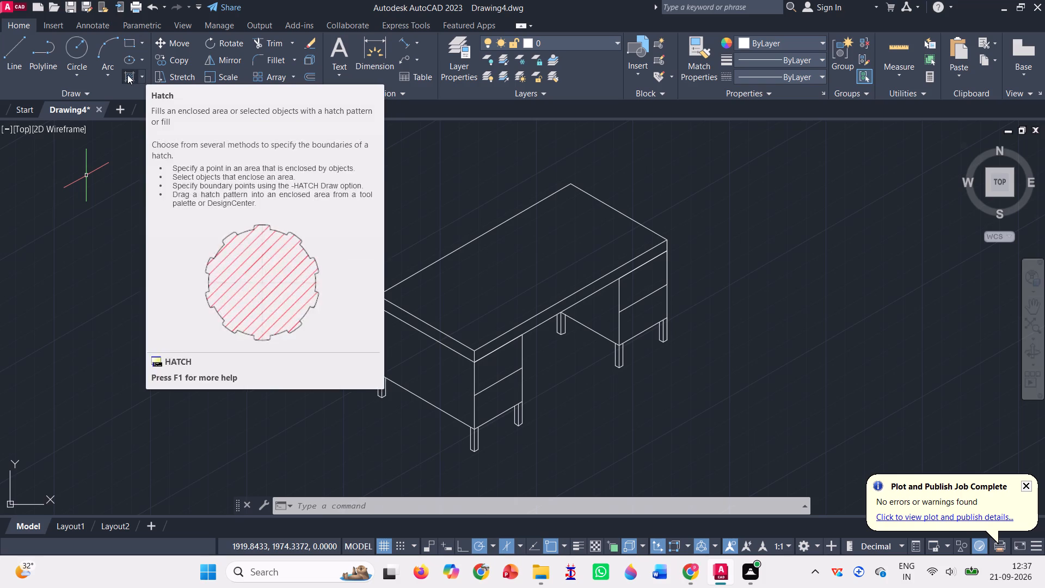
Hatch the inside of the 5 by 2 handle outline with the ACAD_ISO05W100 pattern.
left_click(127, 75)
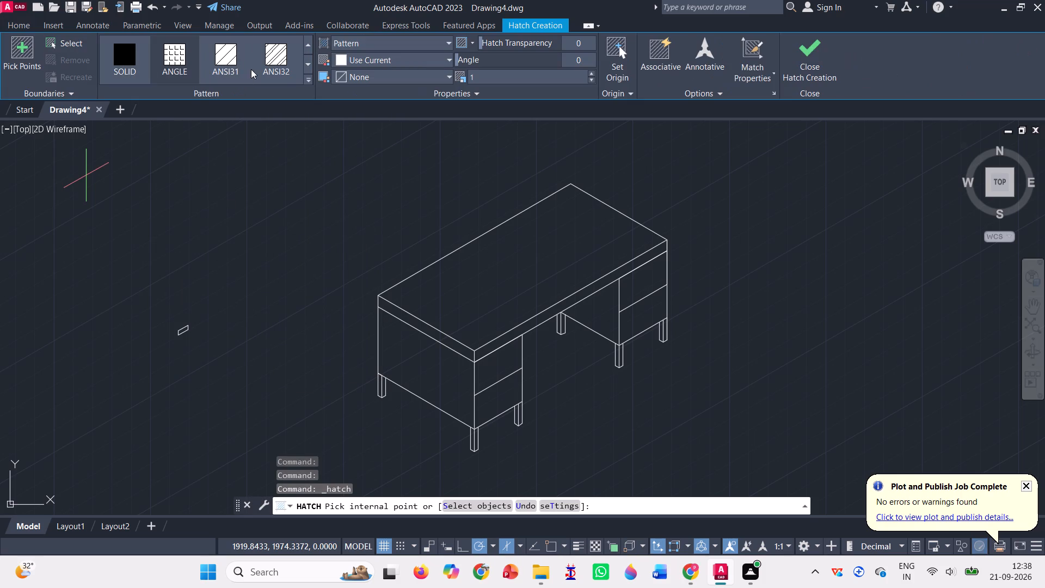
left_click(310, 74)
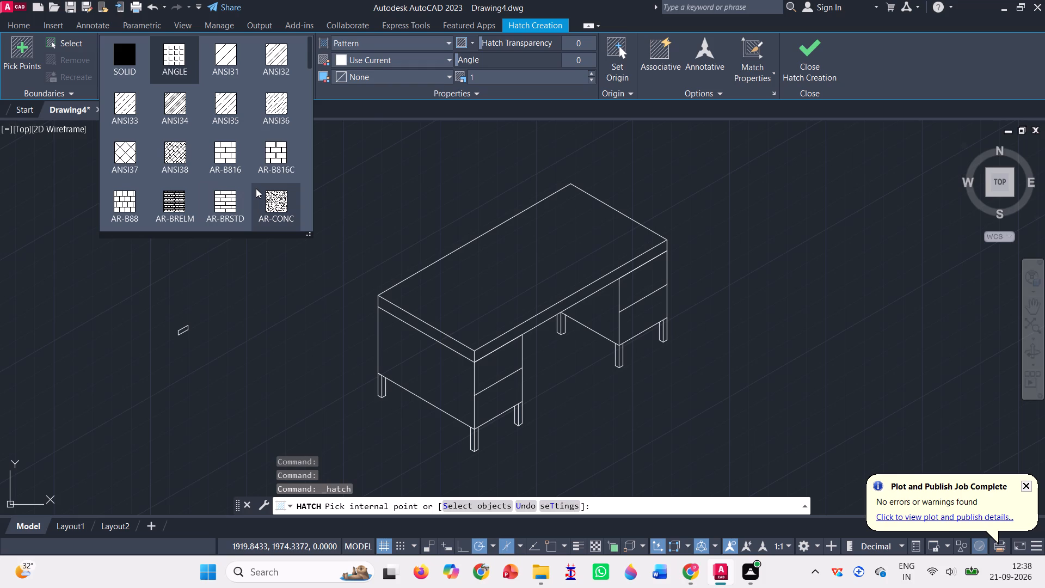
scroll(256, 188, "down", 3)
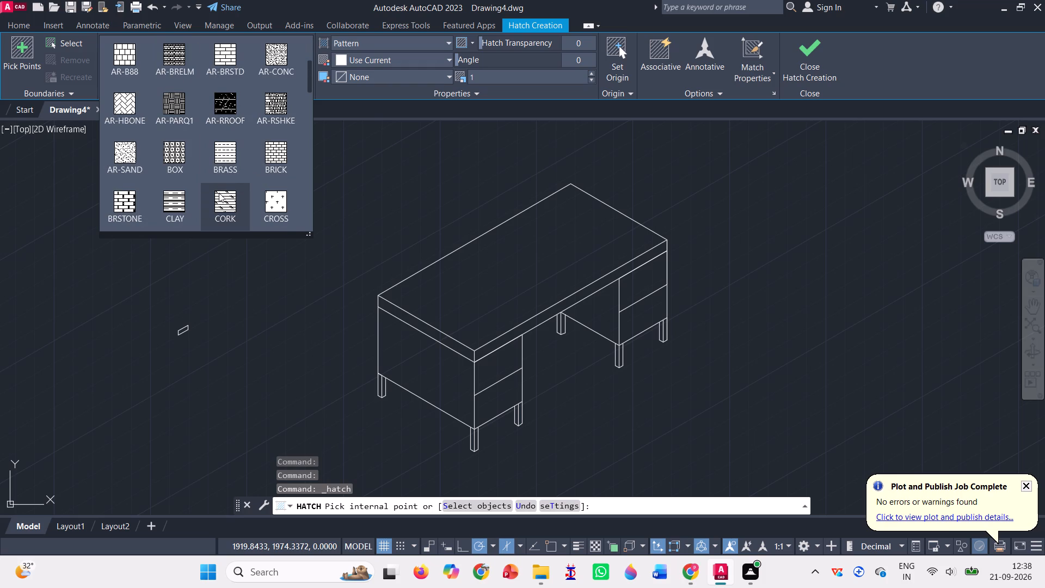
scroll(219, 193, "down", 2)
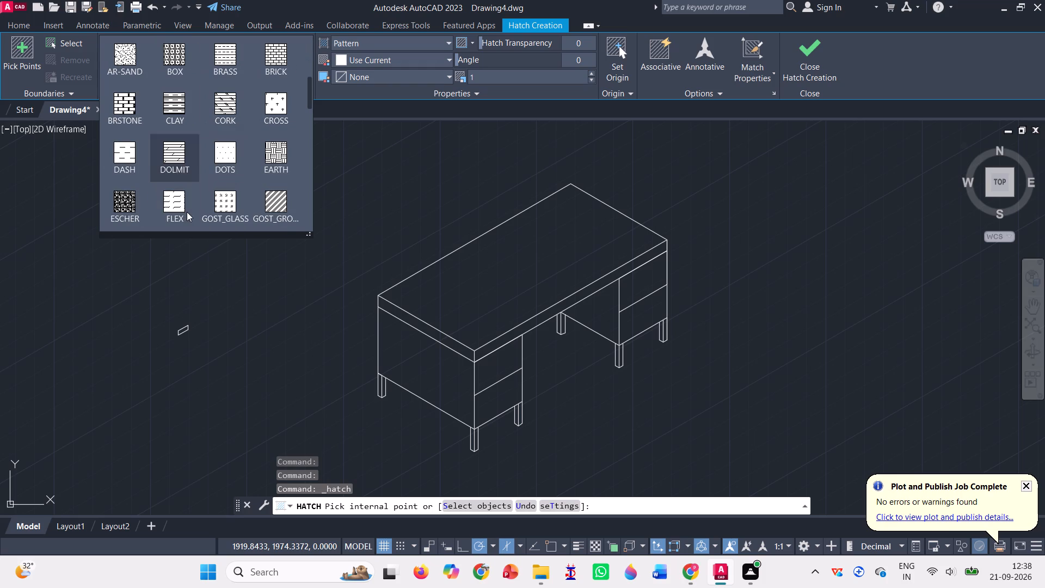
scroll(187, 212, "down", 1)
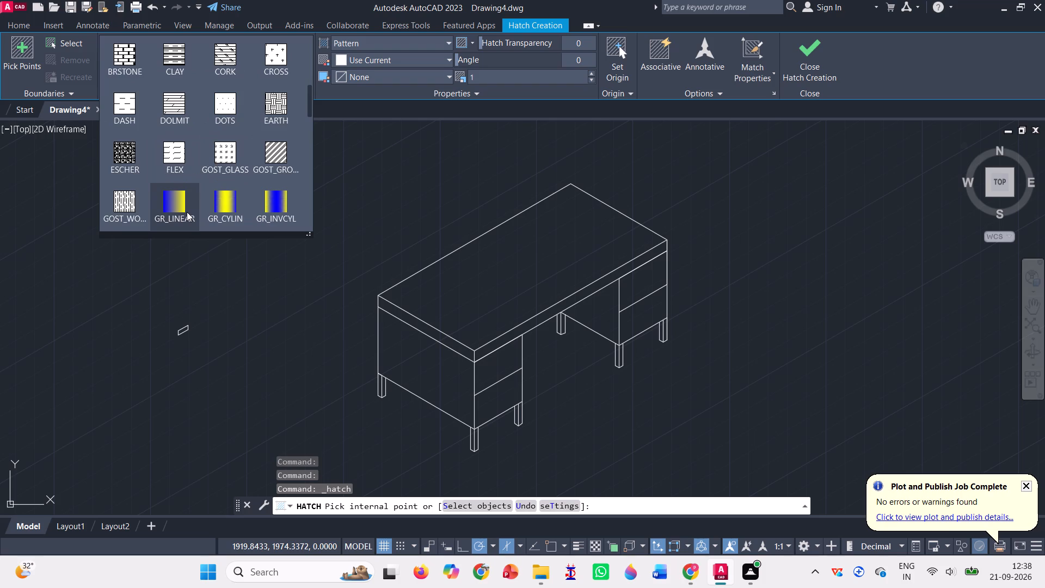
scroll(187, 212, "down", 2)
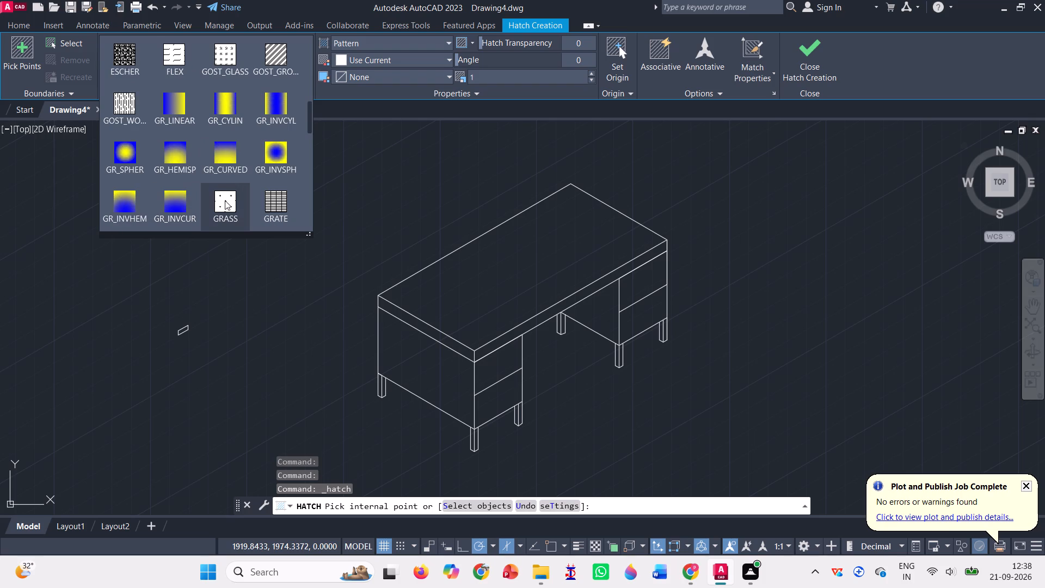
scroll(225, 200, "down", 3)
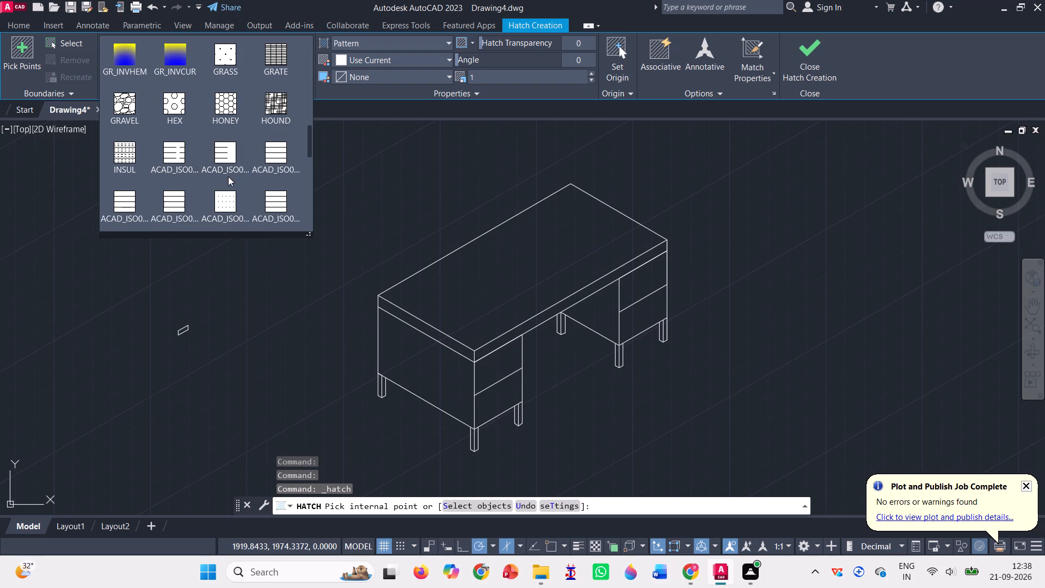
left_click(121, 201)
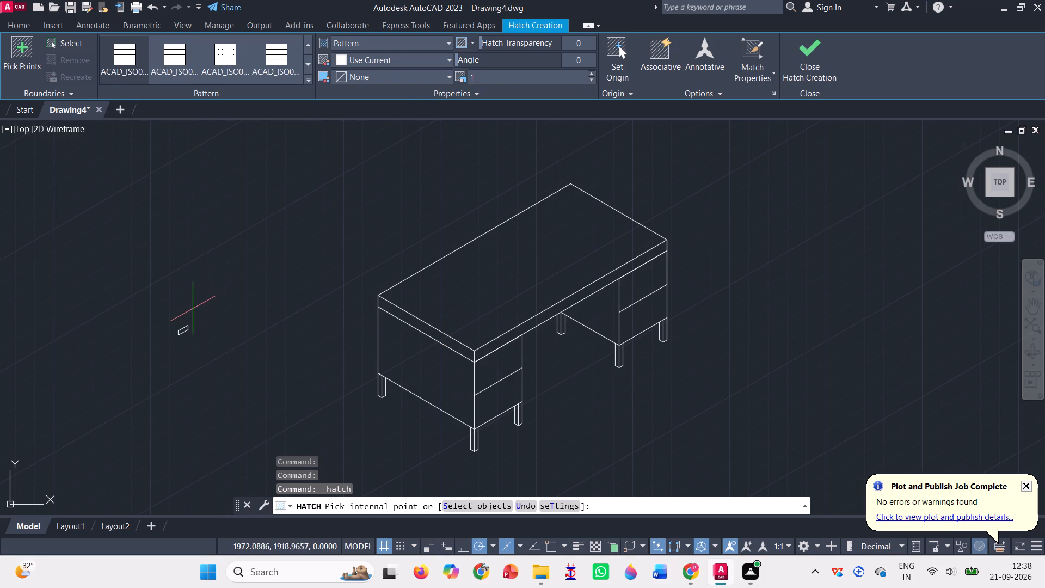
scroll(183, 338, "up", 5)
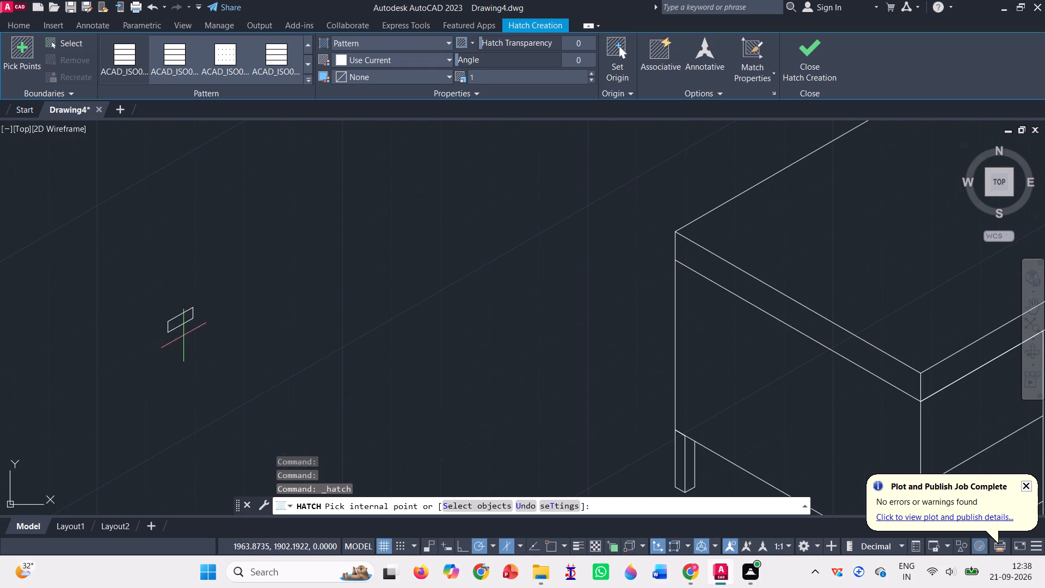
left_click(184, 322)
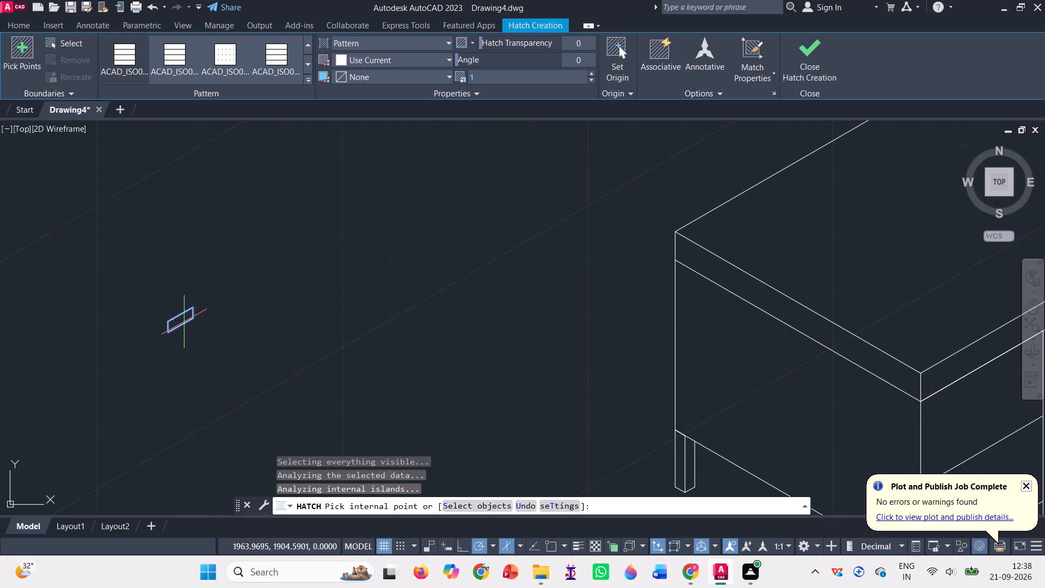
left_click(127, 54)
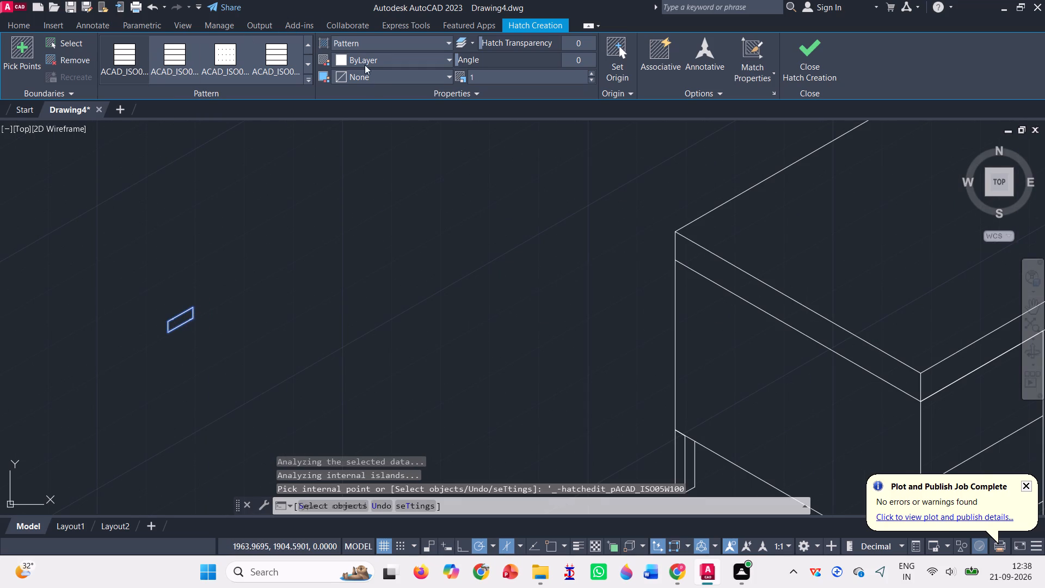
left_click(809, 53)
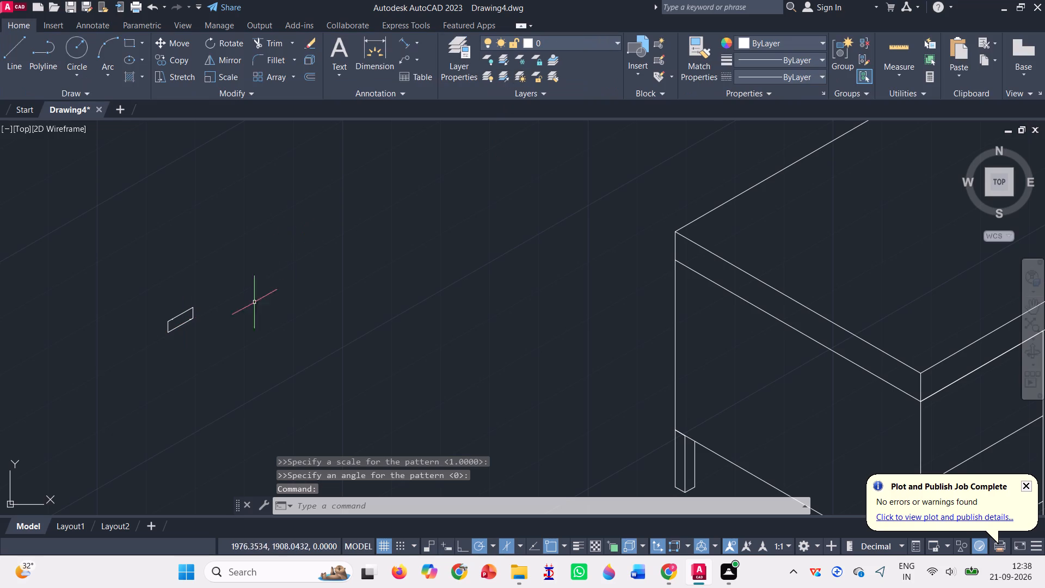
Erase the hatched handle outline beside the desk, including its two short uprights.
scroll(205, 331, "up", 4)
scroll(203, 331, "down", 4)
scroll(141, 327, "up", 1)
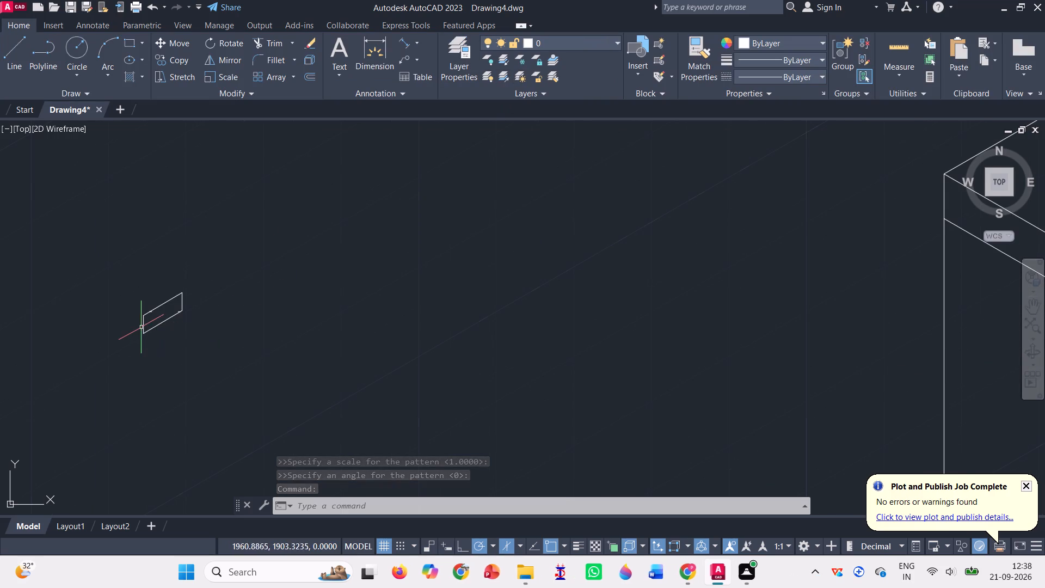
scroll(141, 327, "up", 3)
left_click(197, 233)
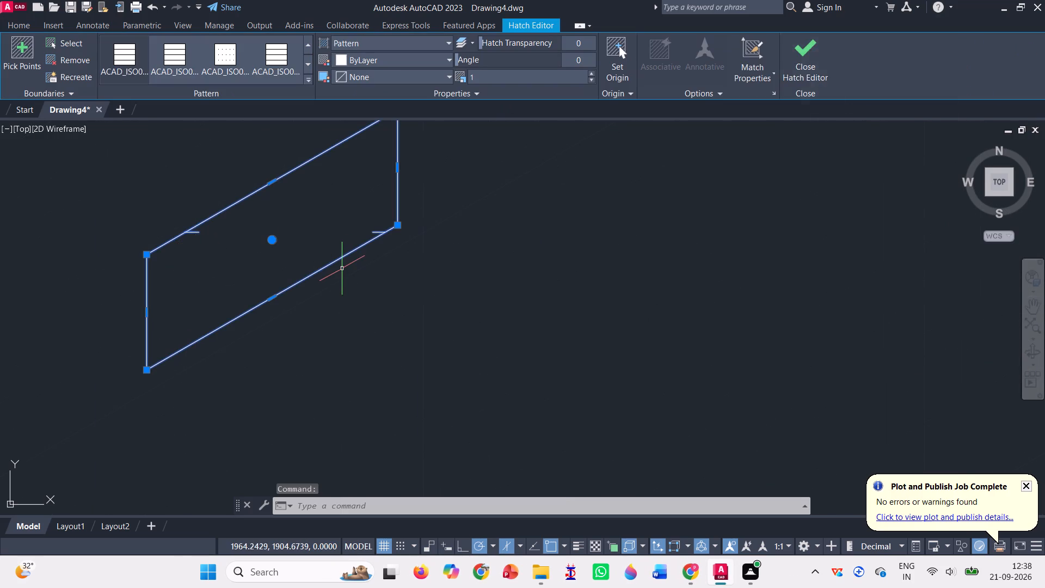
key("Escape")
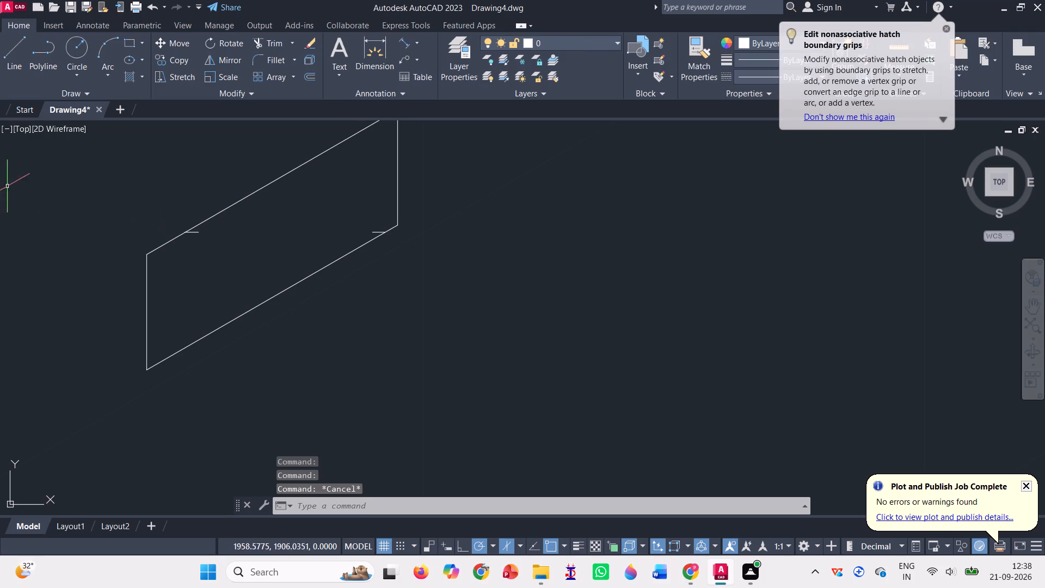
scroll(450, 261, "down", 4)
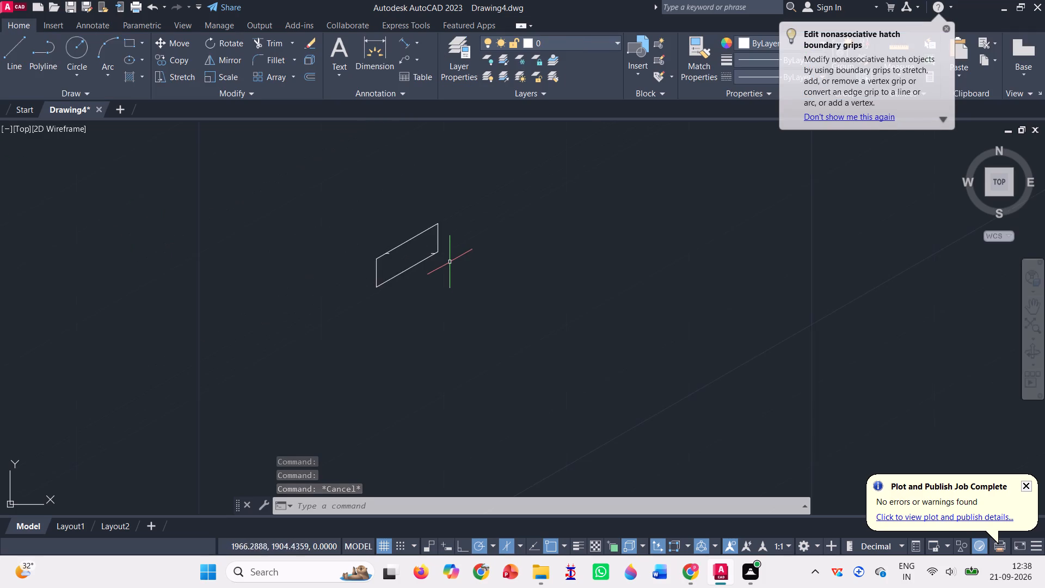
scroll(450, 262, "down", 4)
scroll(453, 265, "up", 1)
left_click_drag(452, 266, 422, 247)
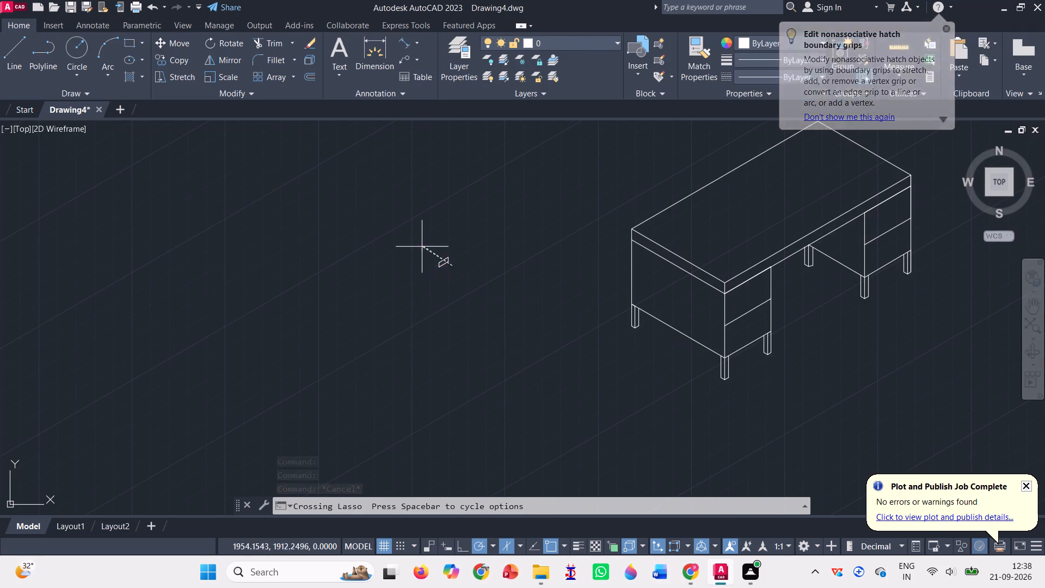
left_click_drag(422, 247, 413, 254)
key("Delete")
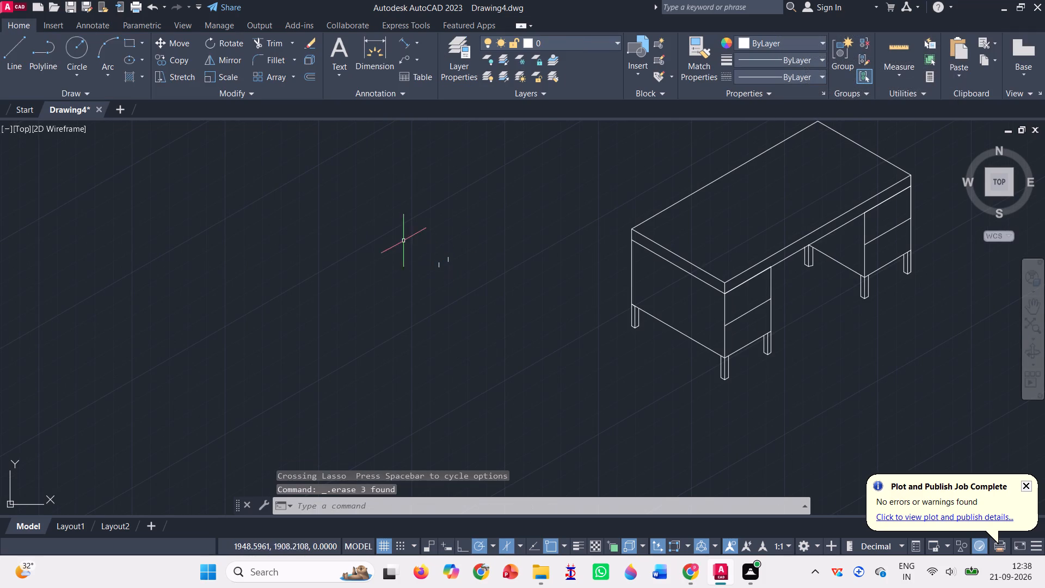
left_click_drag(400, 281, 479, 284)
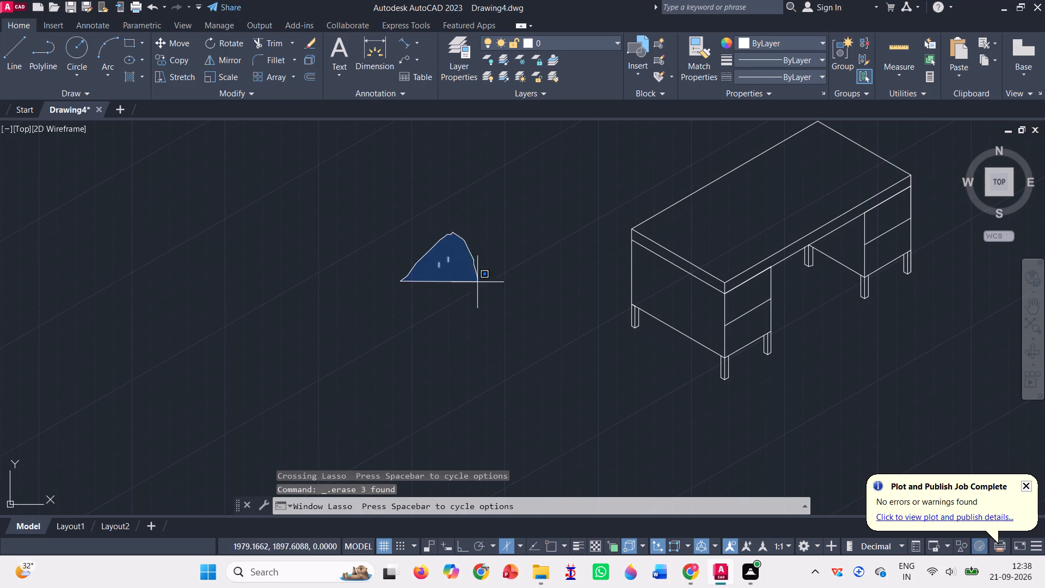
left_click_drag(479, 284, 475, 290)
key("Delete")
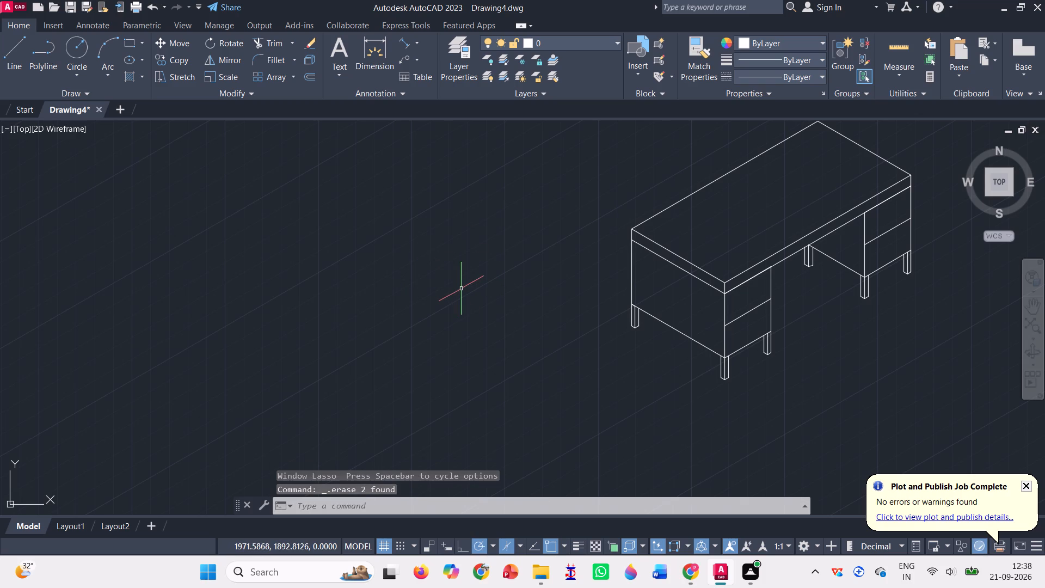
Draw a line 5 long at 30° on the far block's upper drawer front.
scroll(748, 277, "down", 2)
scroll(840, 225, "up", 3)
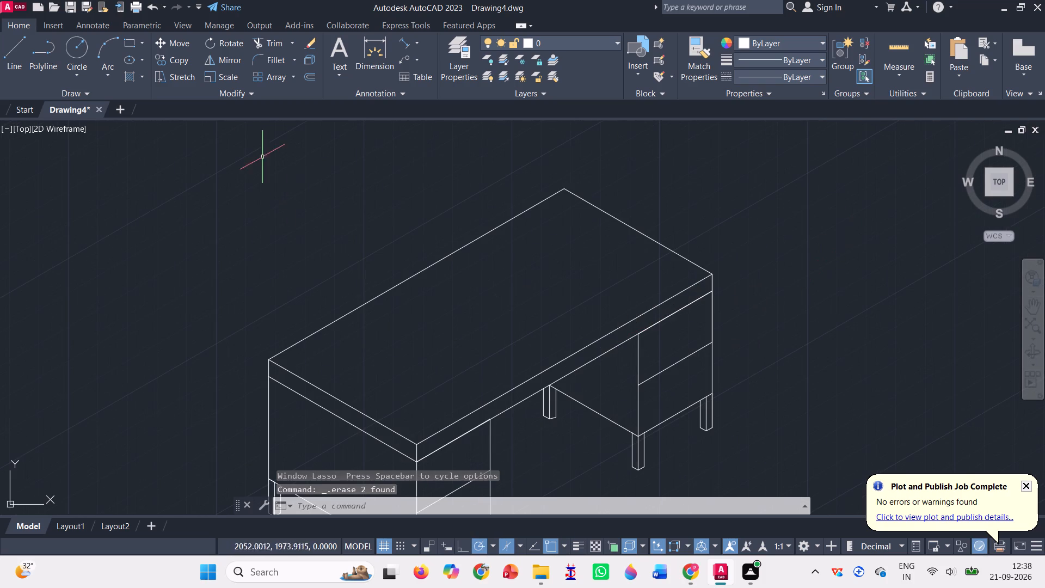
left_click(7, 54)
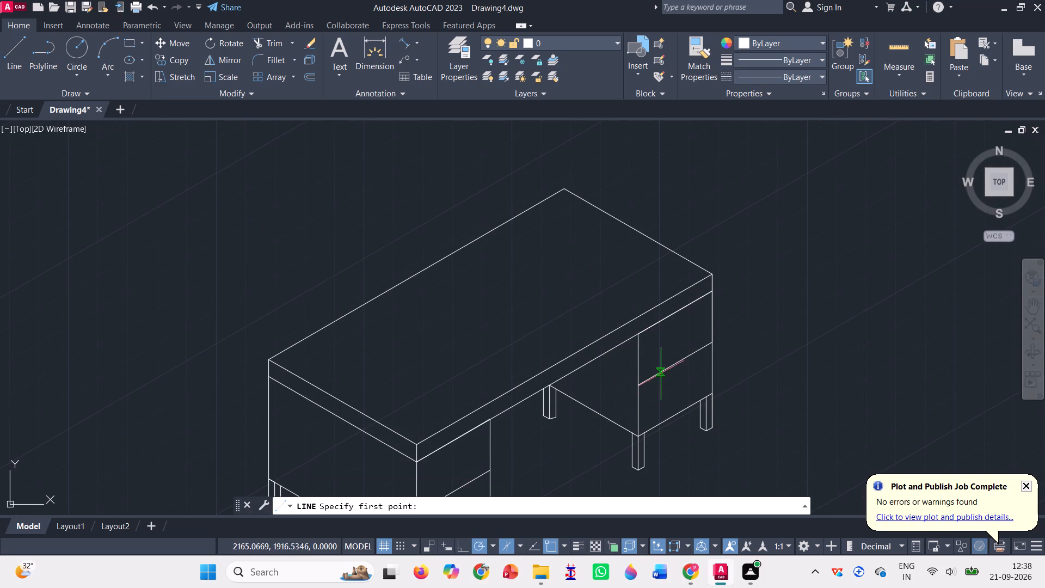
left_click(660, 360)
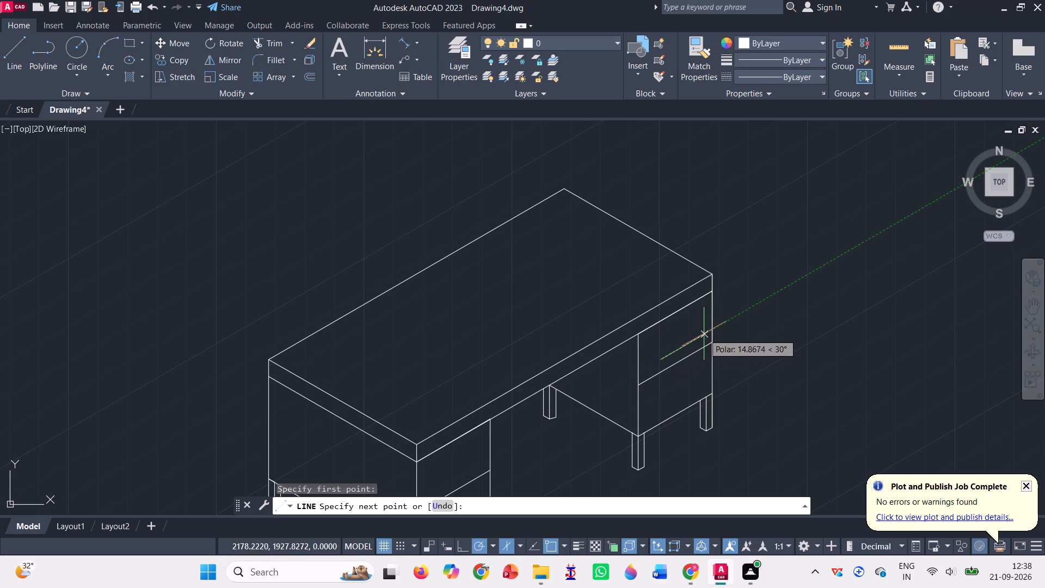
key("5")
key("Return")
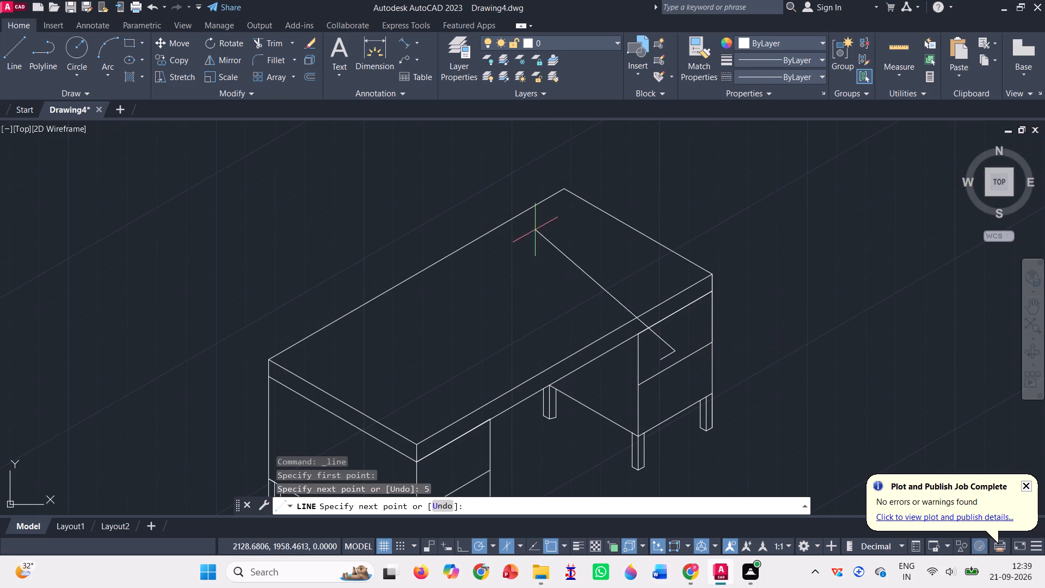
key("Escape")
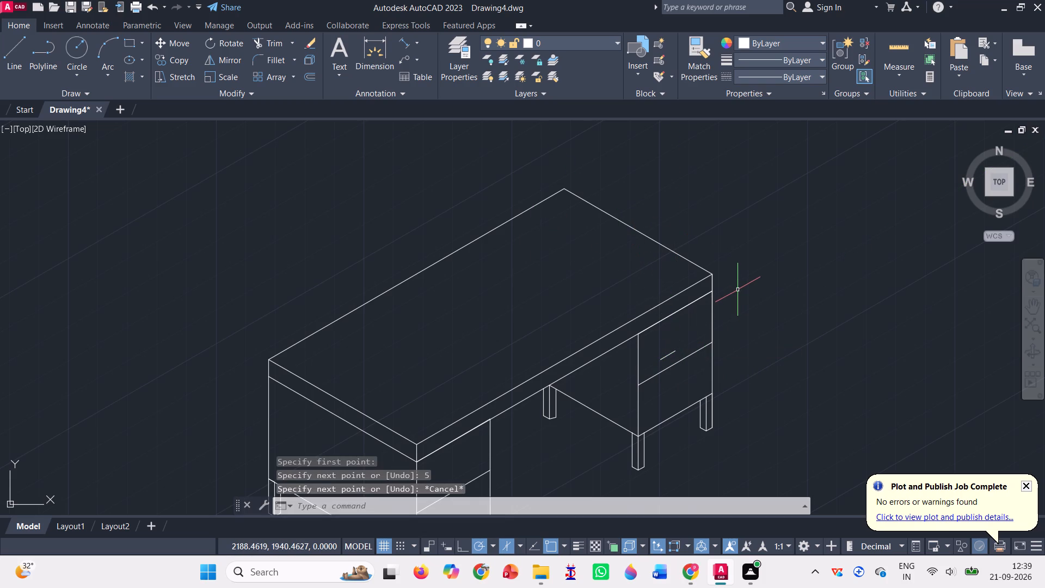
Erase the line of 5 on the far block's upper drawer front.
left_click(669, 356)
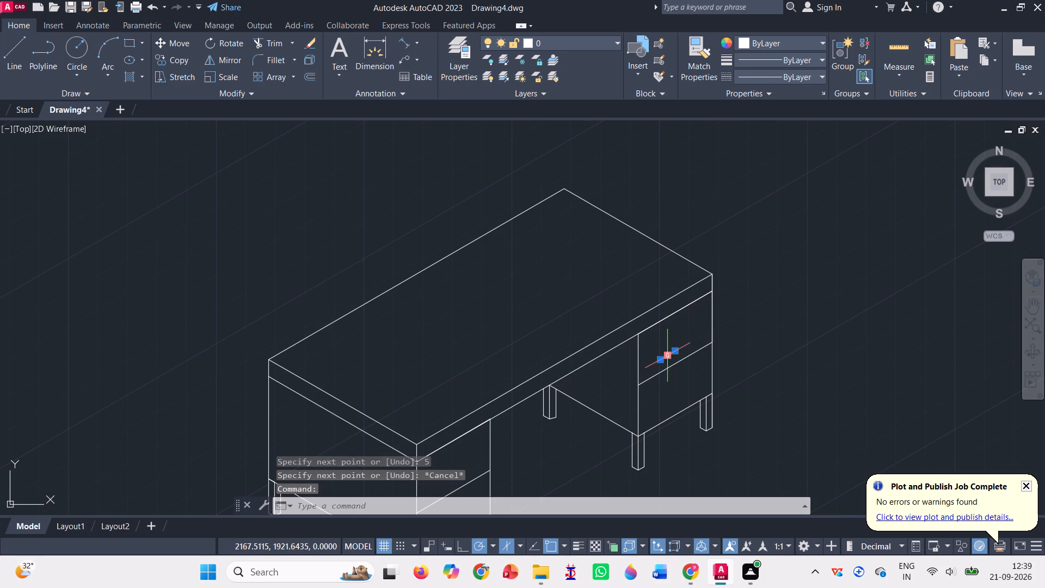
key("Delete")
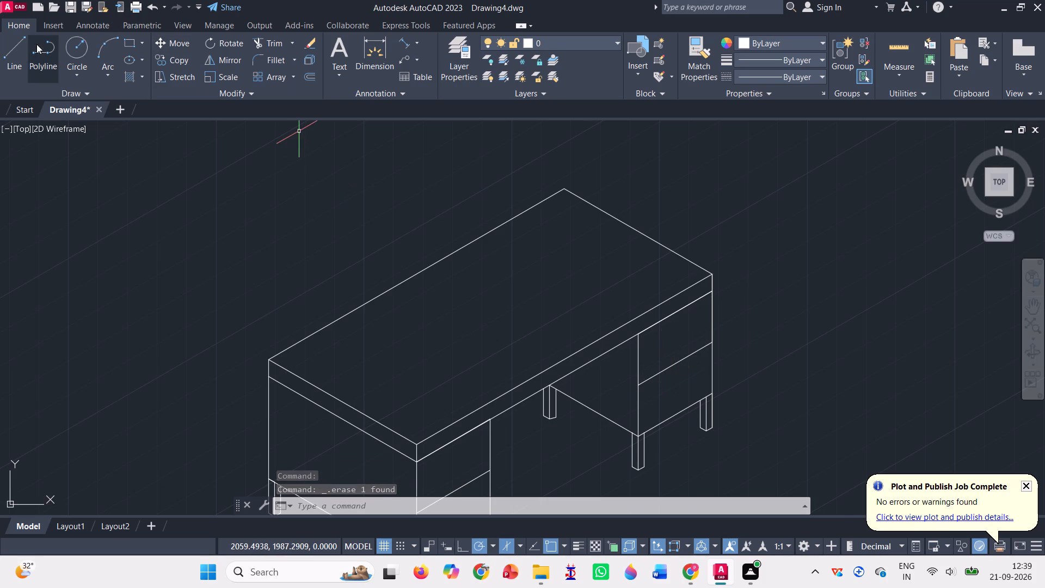
Draw a vertical centre guide down the far block's upper drawer front, with a line 5 long at 30° starting near its lower end.
left_click(17, 51)
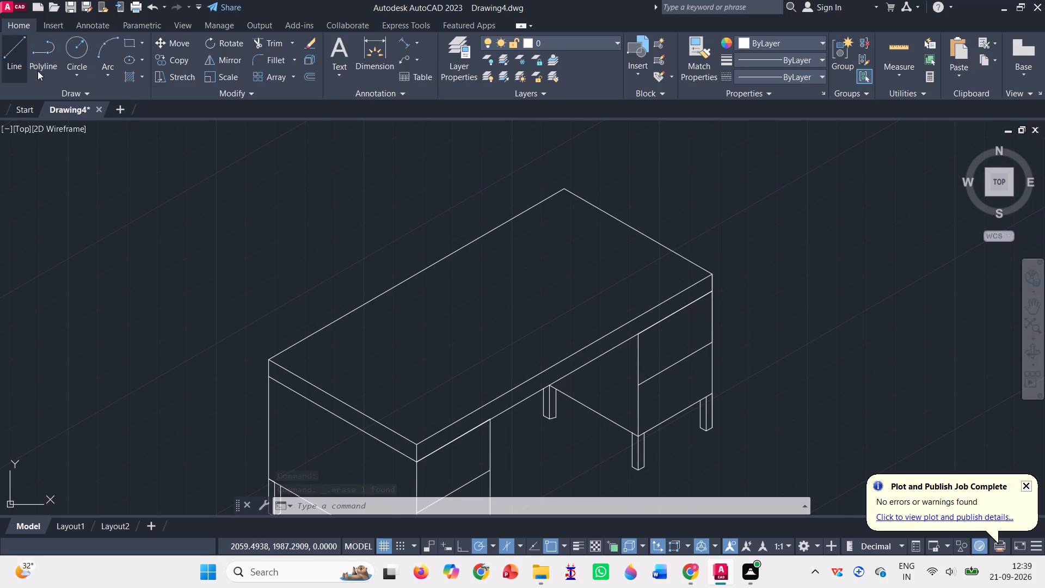
left_click(673, 314)
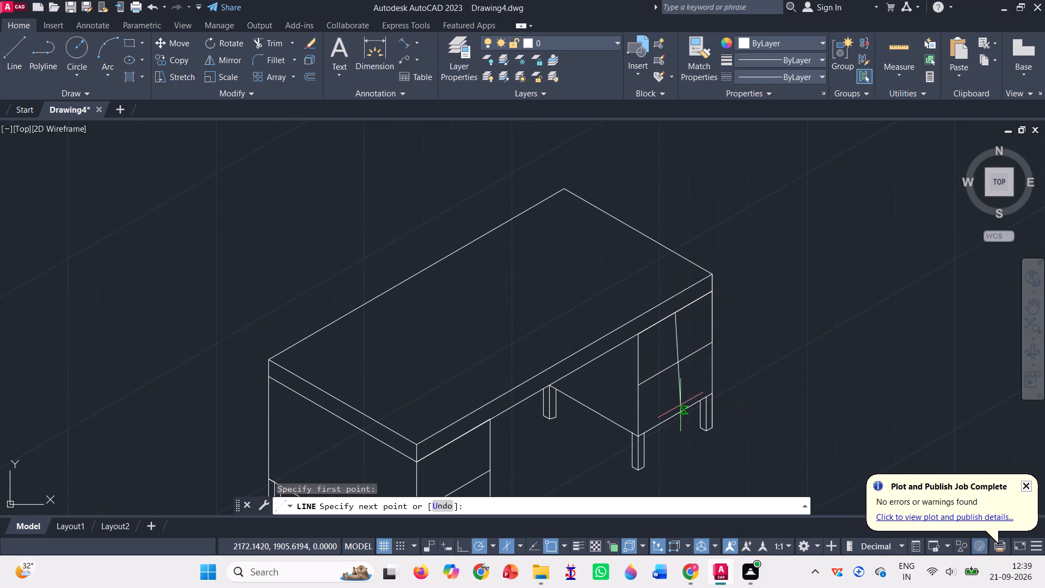
left_click(678, 367)
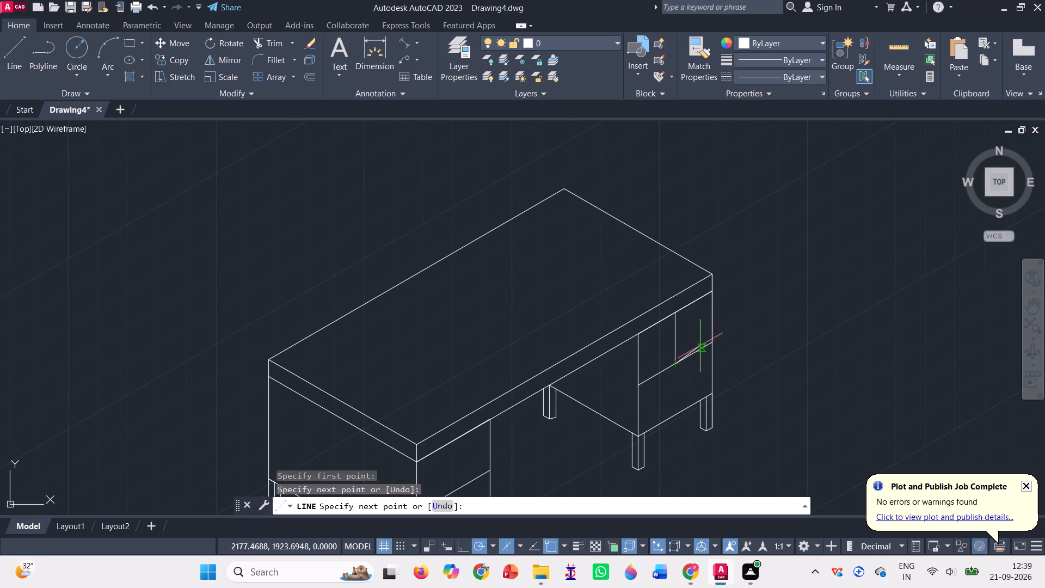
scroll(676, 359, "up", 1)
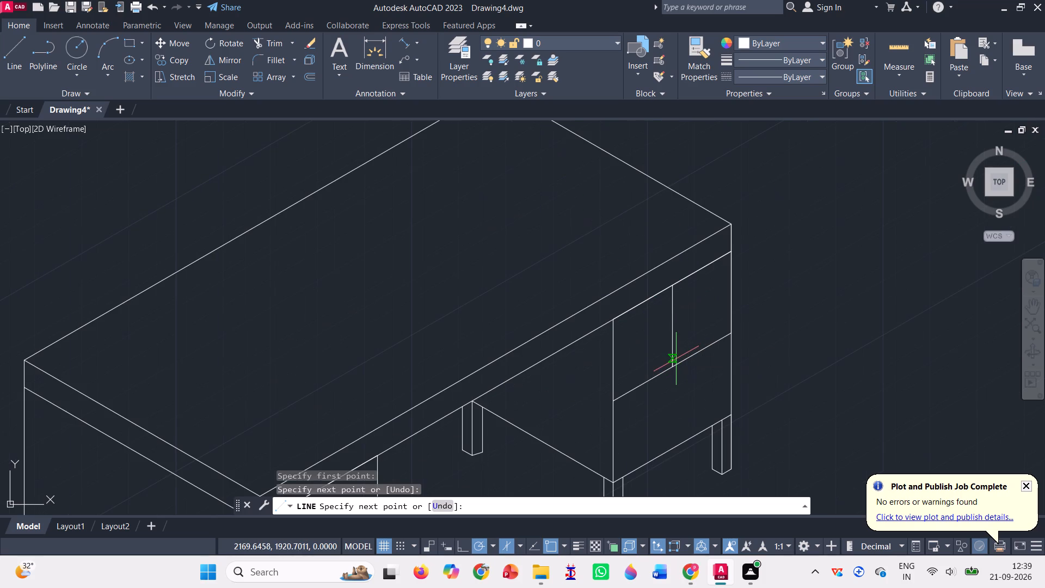
left_click(672, 354)
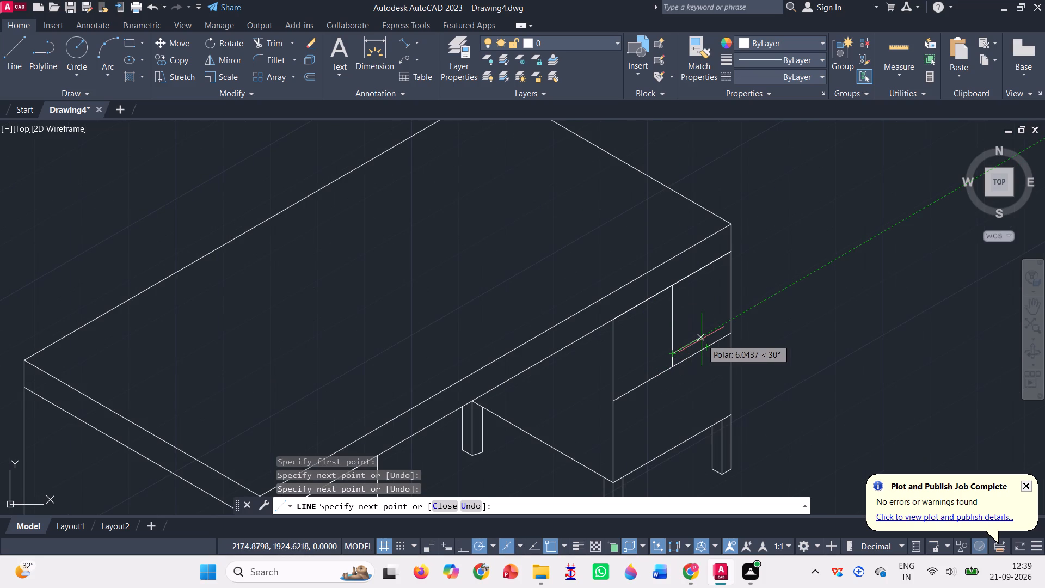
key("5")
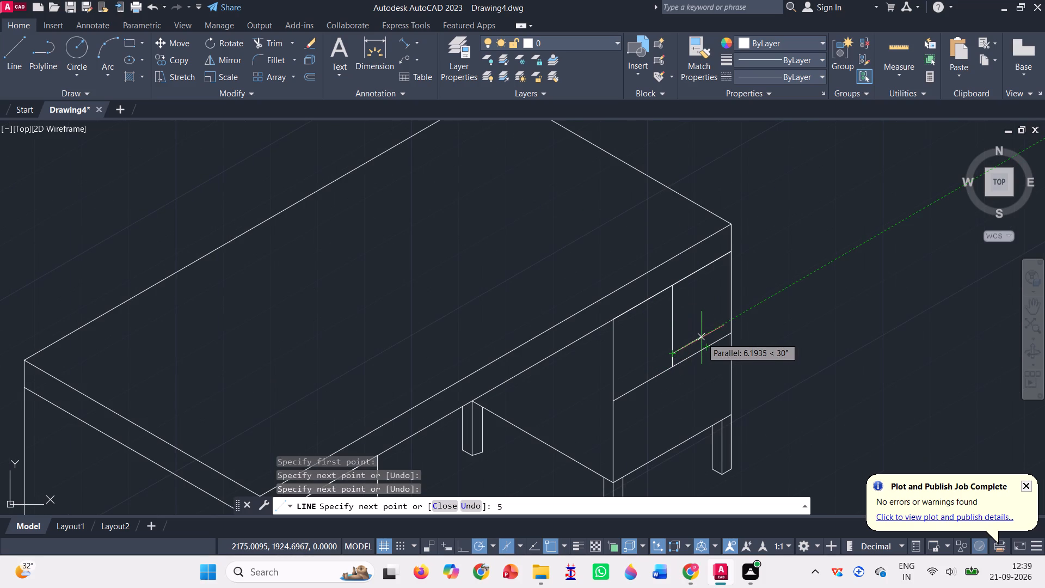
key("Return")
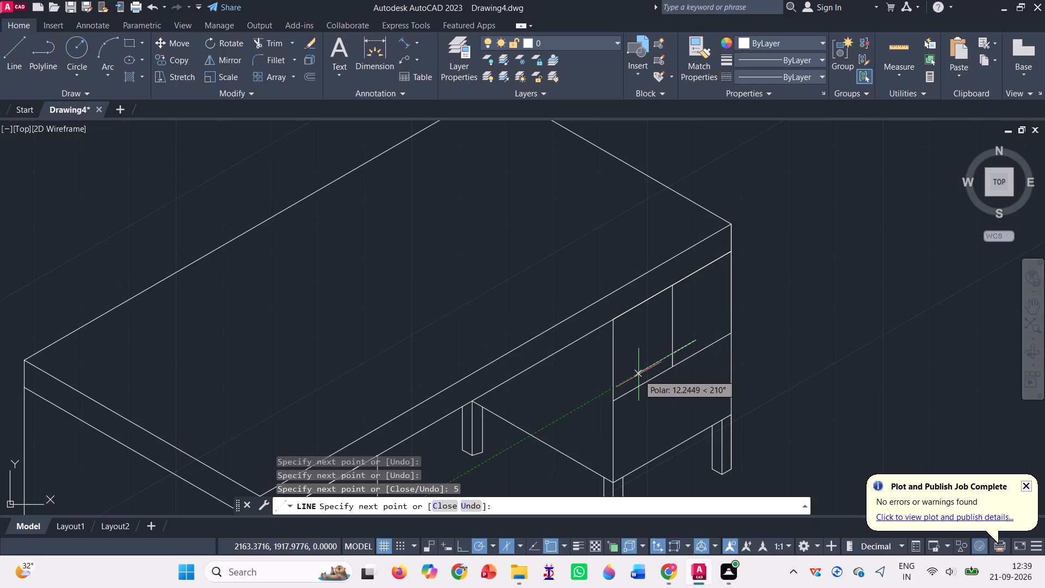
key("5")
key("Escape")
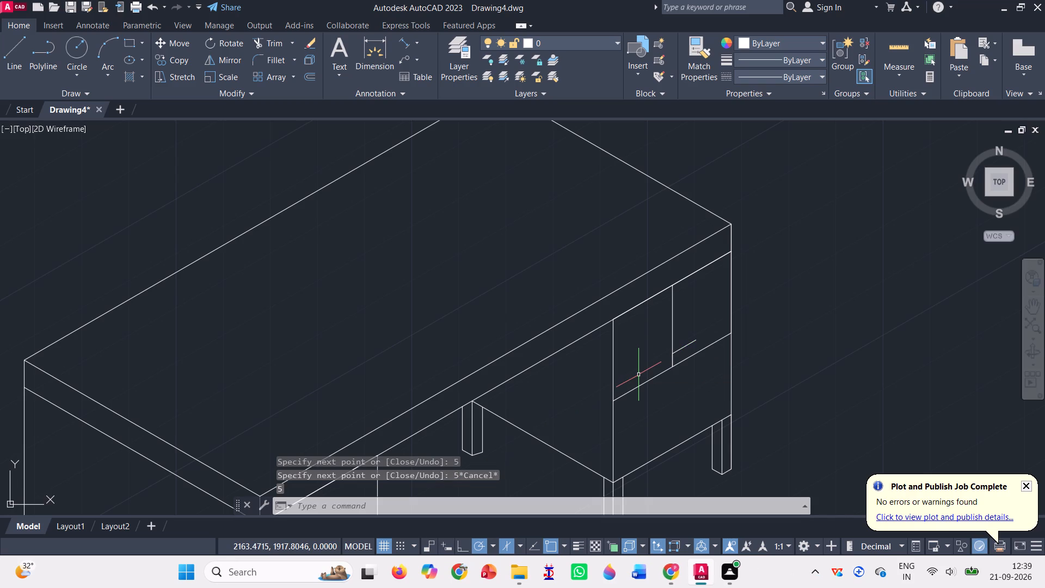
Move the line of 5 by its midpoint so it is centred on the vertical guide.
left_click(686, 345)
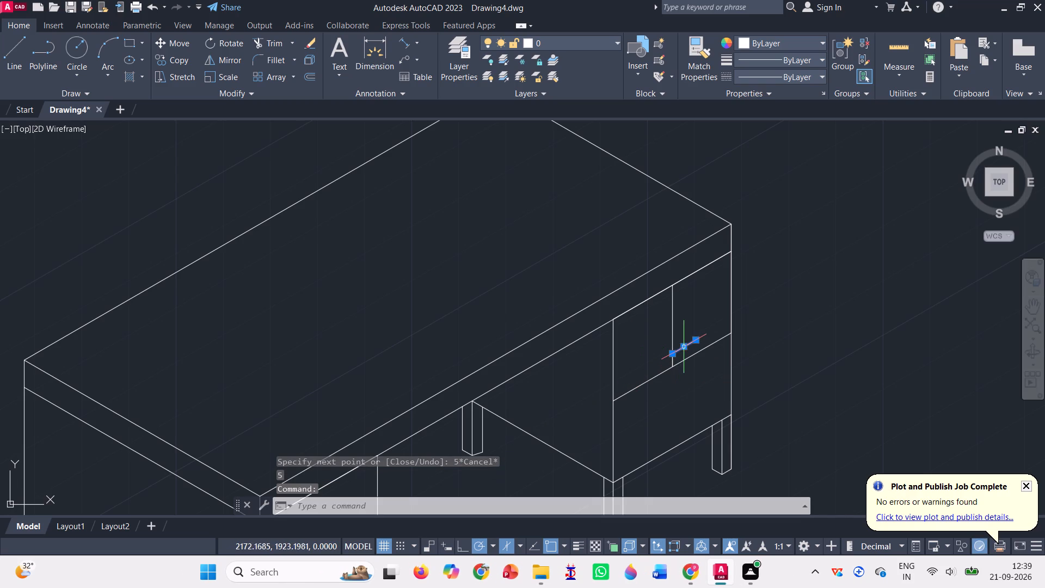
left_click(170, 44)
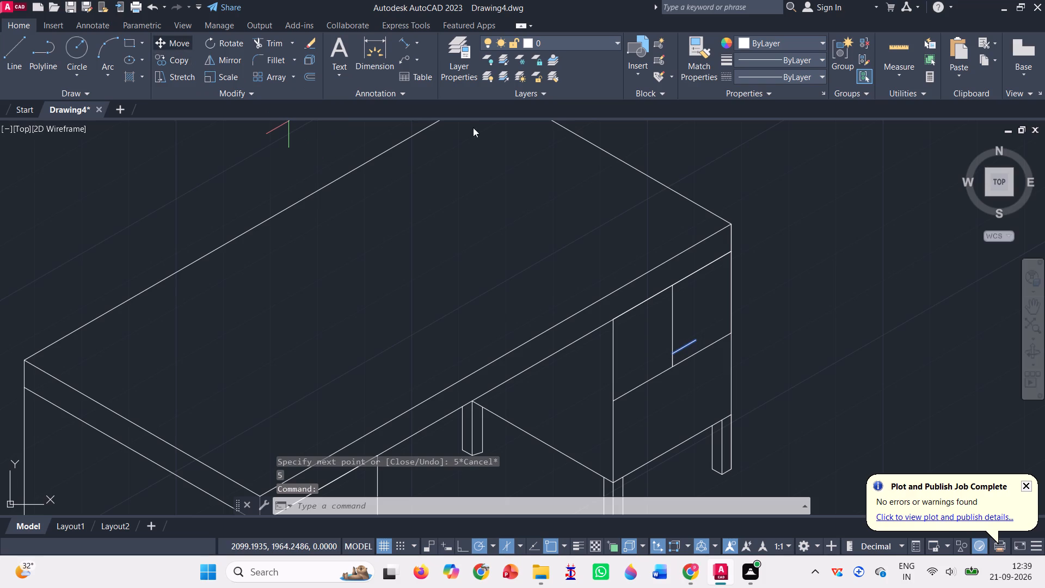
left_click(685, 347)
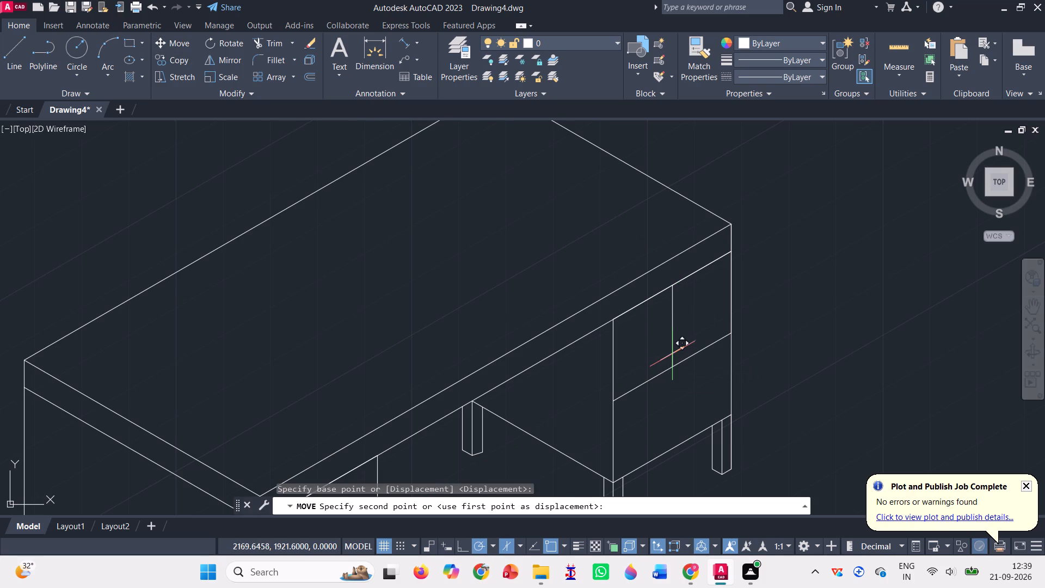
left_click(668, 351)
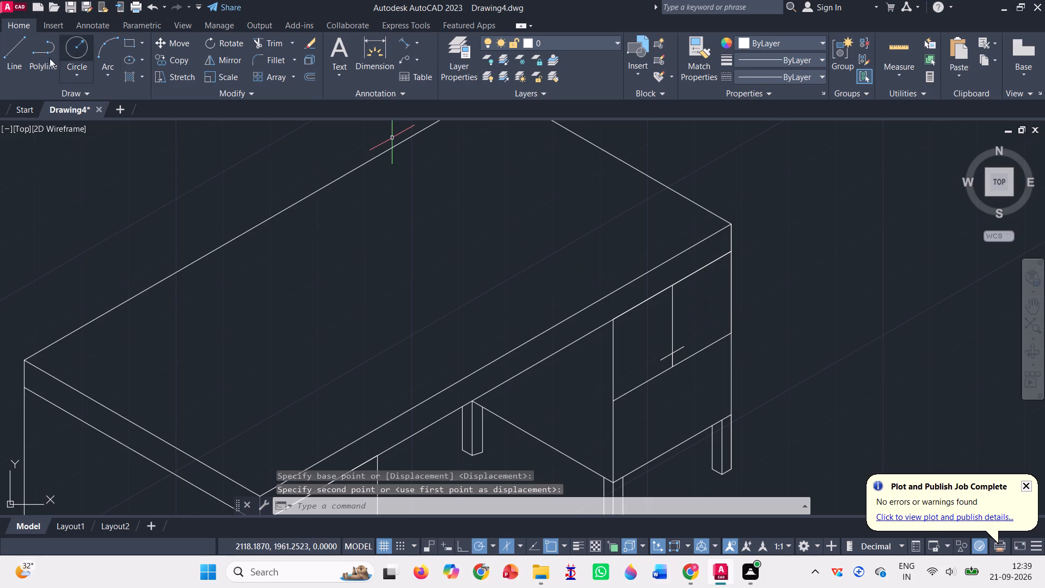
Complete a 5 by 1 isometric handle outline above the centred line with two uprights of 1 and a parallel edge of 5.
left_click(11, 51)
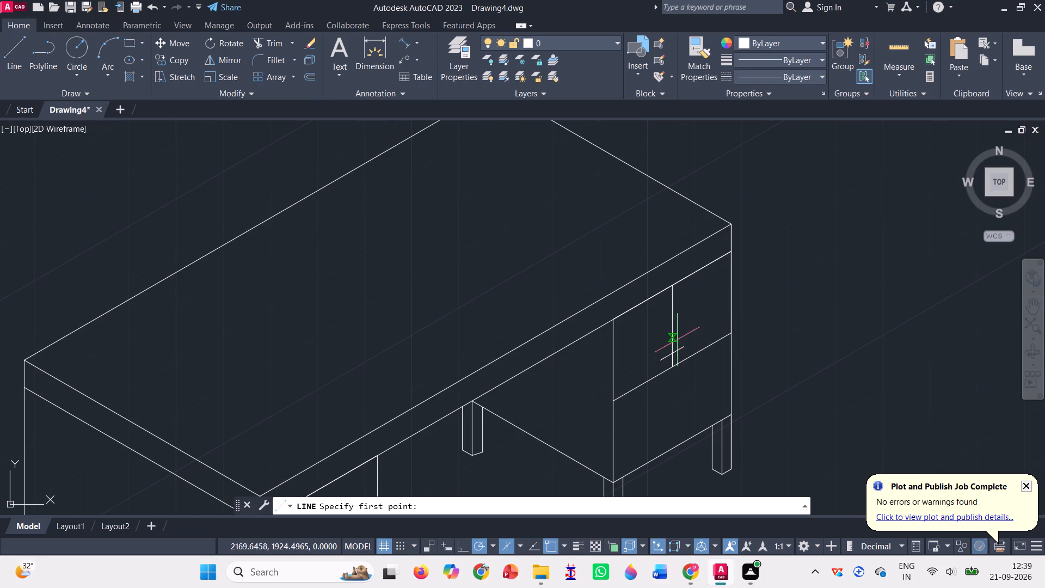
left_click(686, 343)
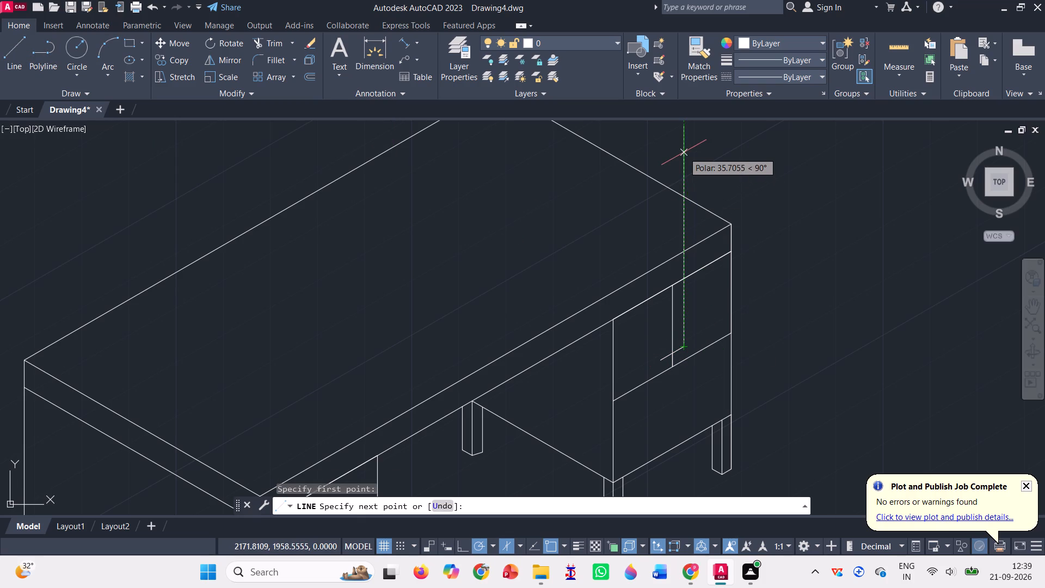
key("1")
key("Return")
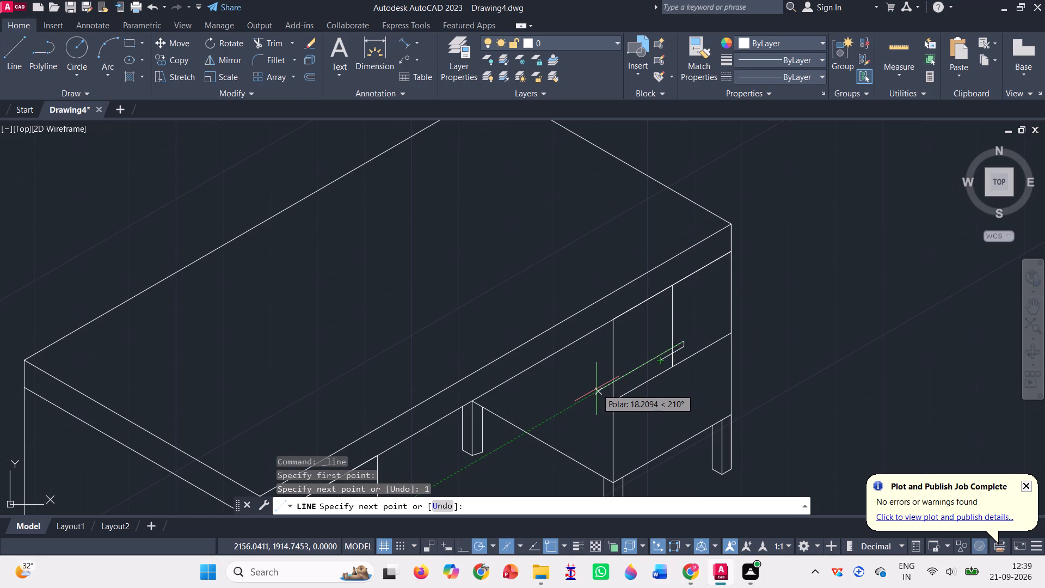
key("5")
key("Return")
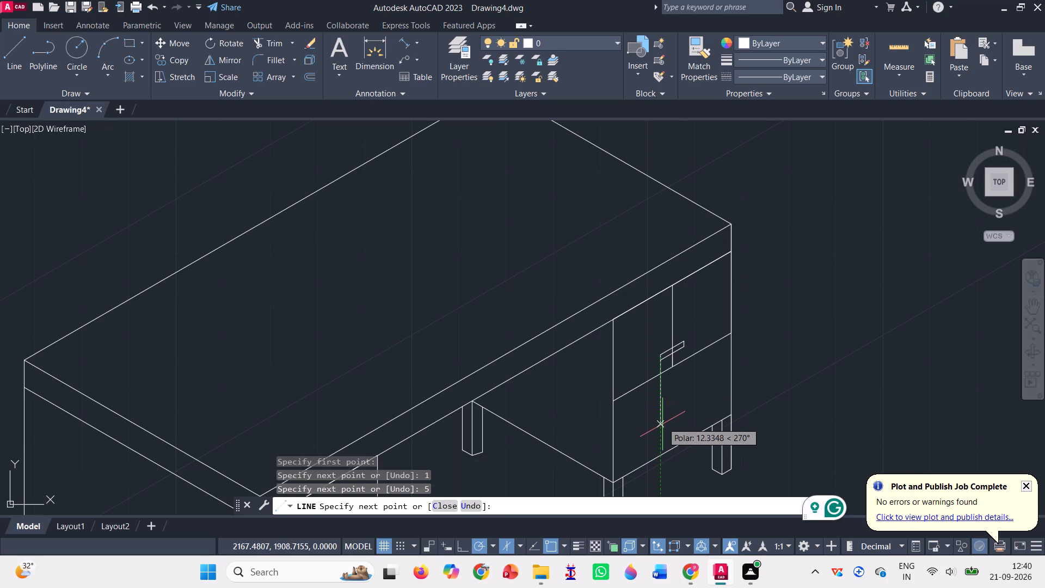
key("1")
key("Return")
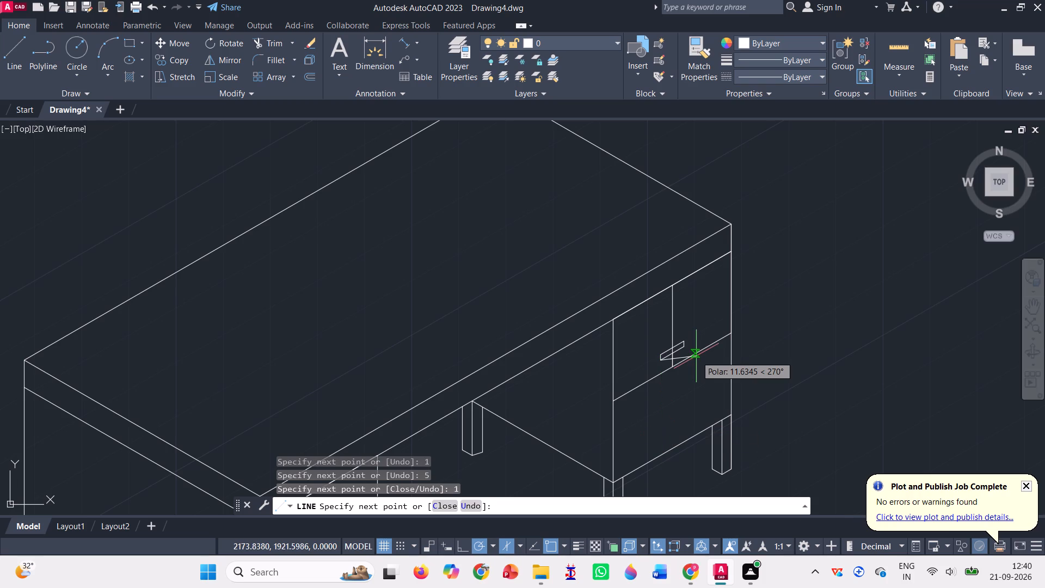
key("Escape")
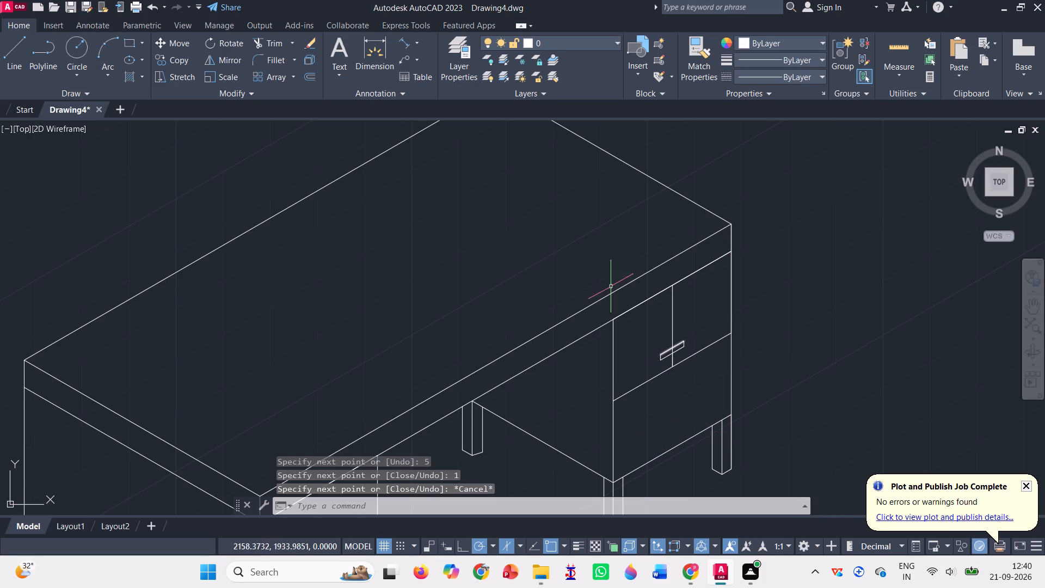
Erase the vertical guide line and the short overlapping segment beneath the handle on the upper drawer front.
left_click(673, 314)
key("Delete")
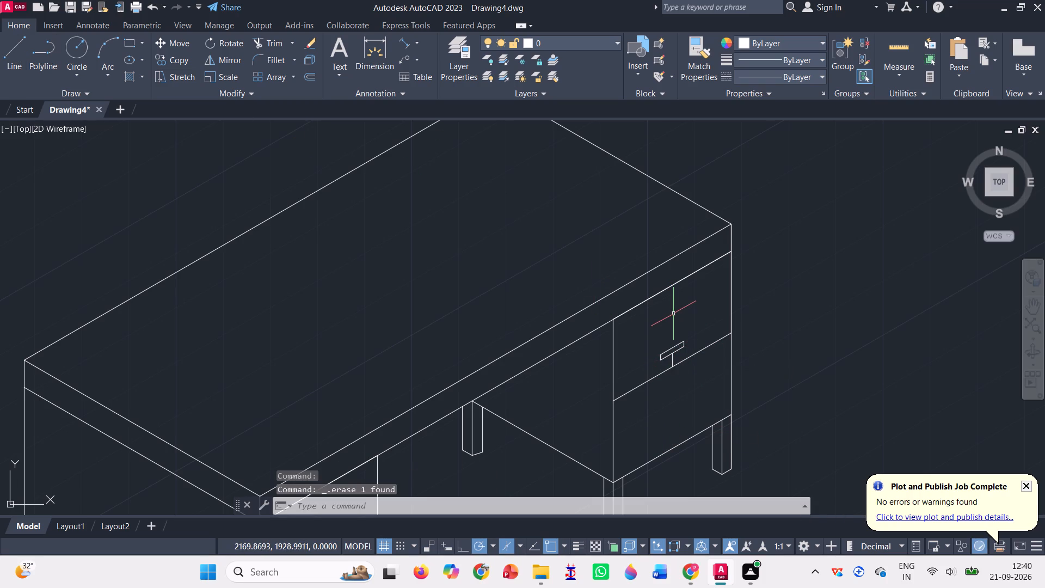
left_click(673, 358)
key("Delete")
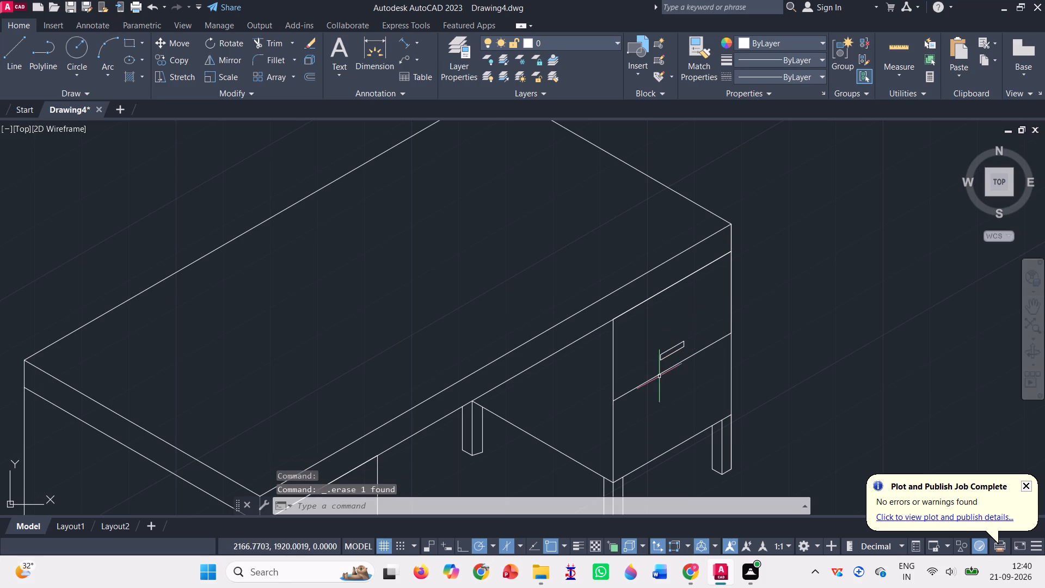
Copy the complete handle outline straight down about 15 onto the far block's lower drawer front.
left_click(686, 347)
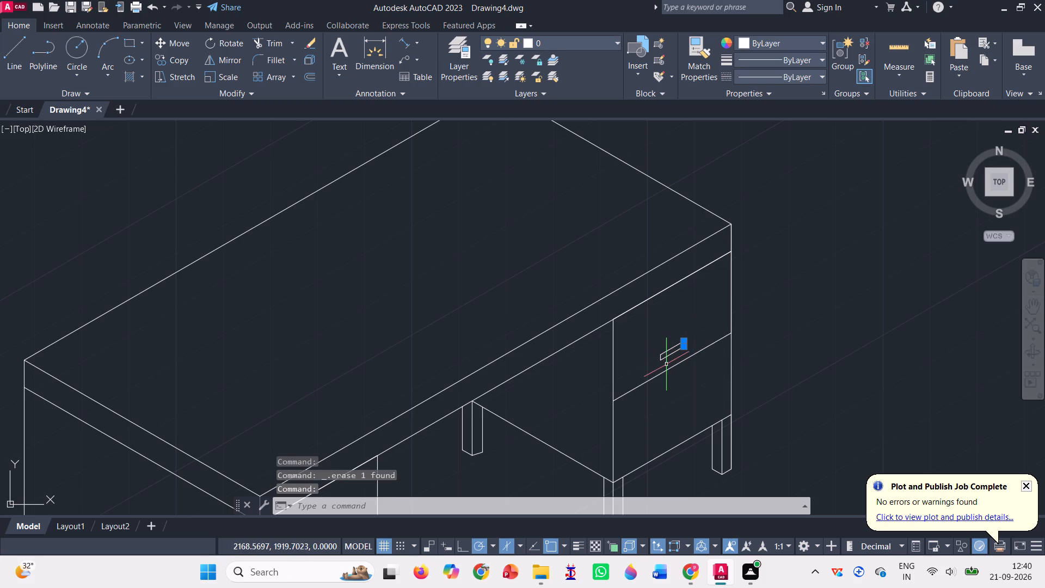
left_click(668, 354)
left_click(671, 347)
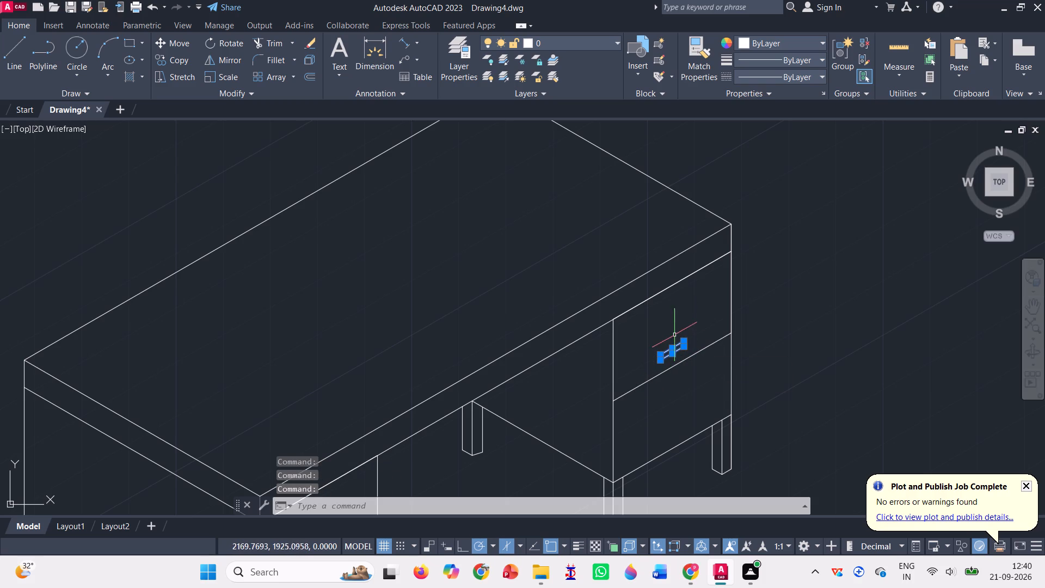
left_click(673, 329)
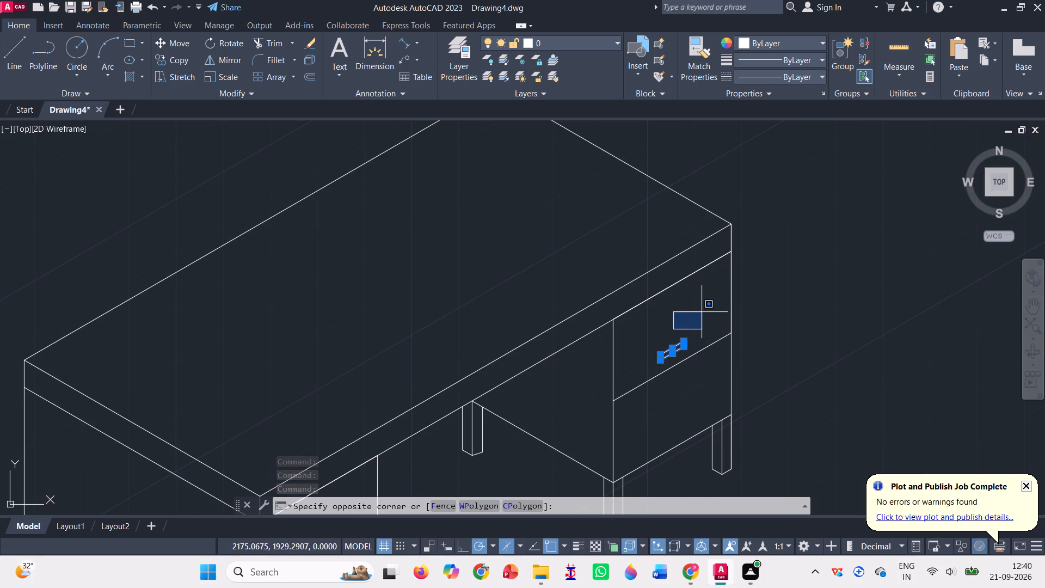
key("Escape")
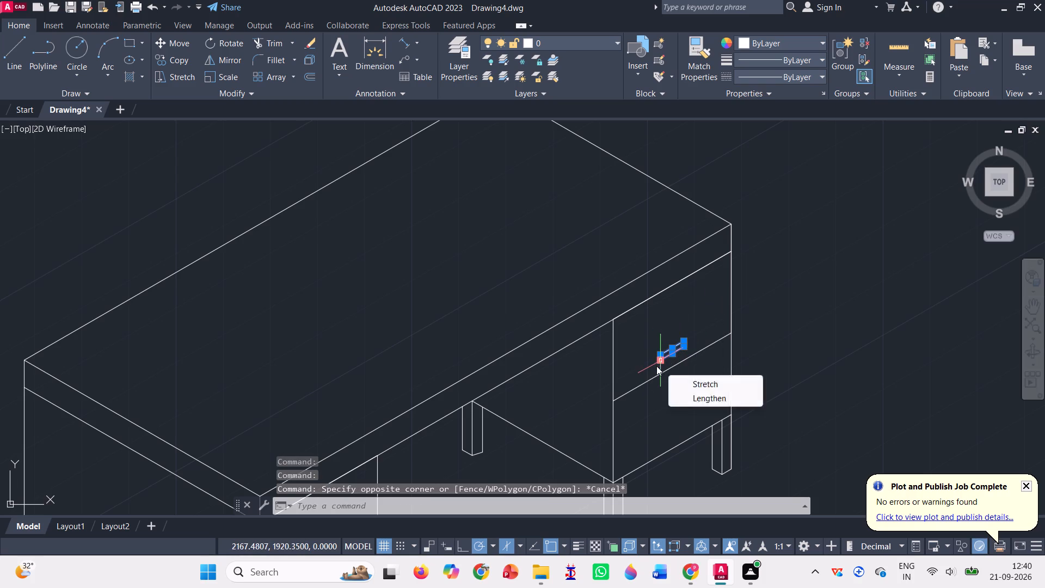
left_click(656, 368)
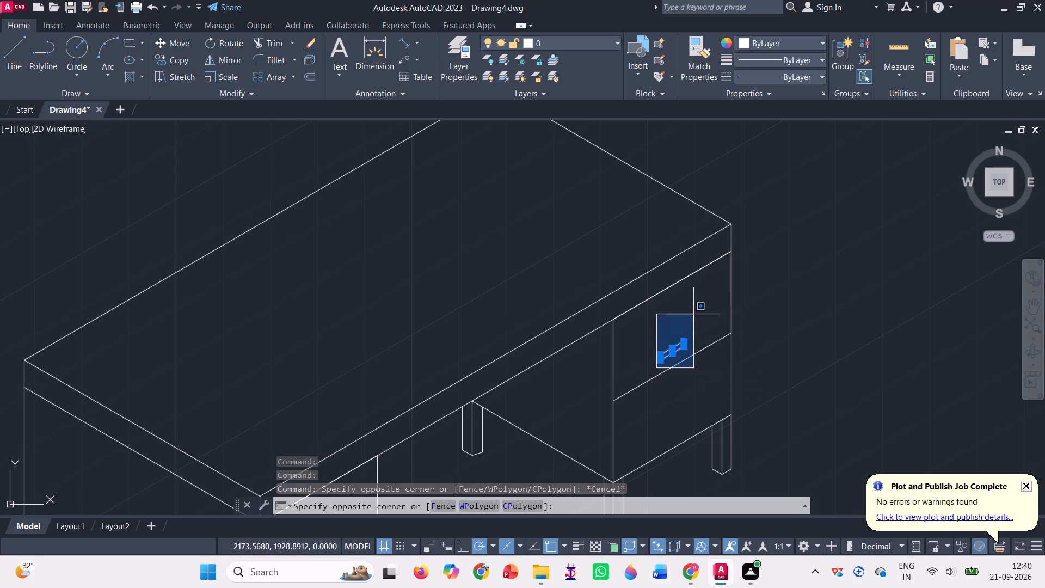
left_click(691, 311)
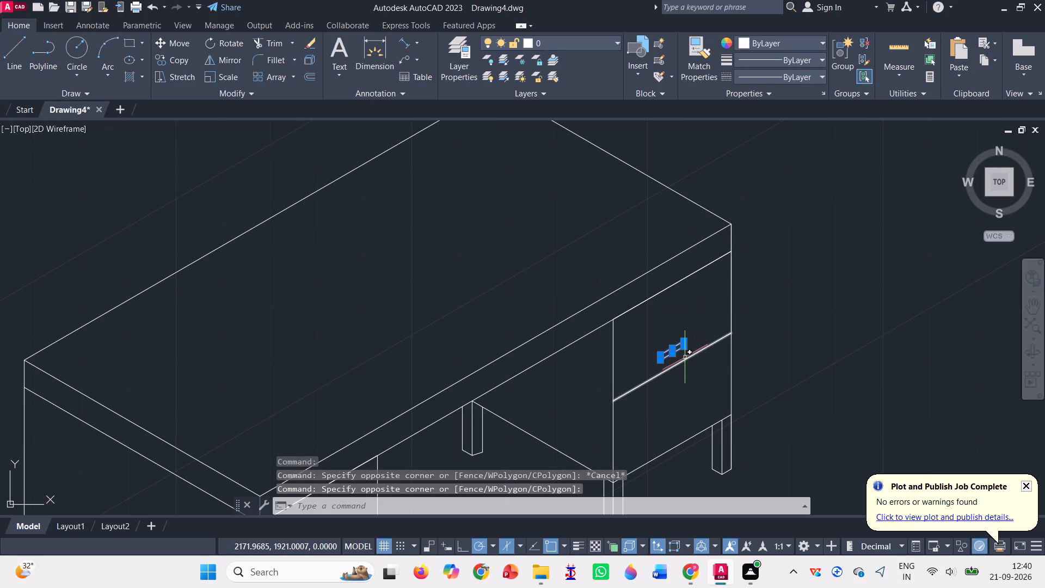
scroll(683, 340, "up", 3)
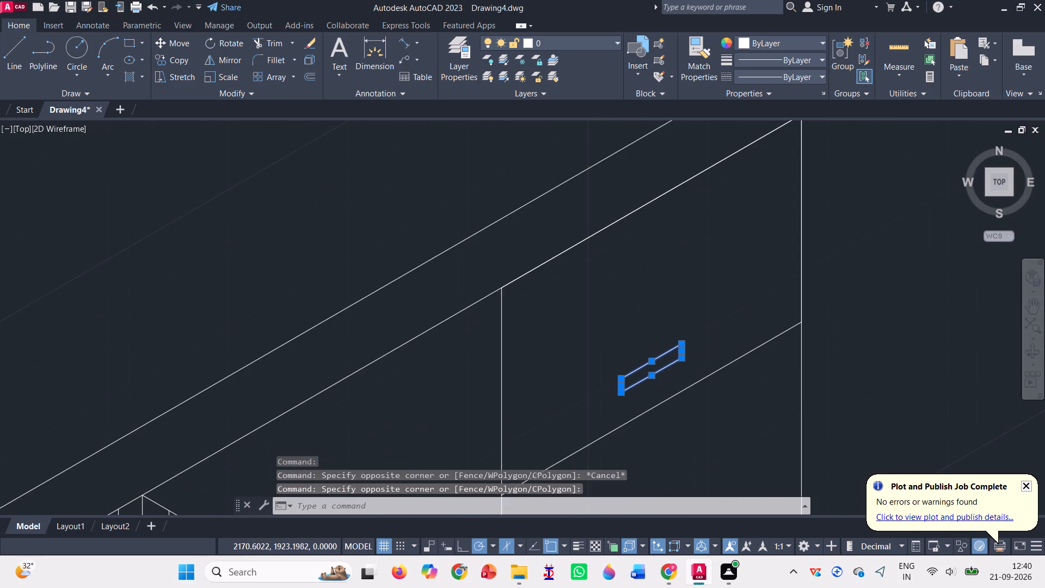
scroll(663, 355, "down", 3)
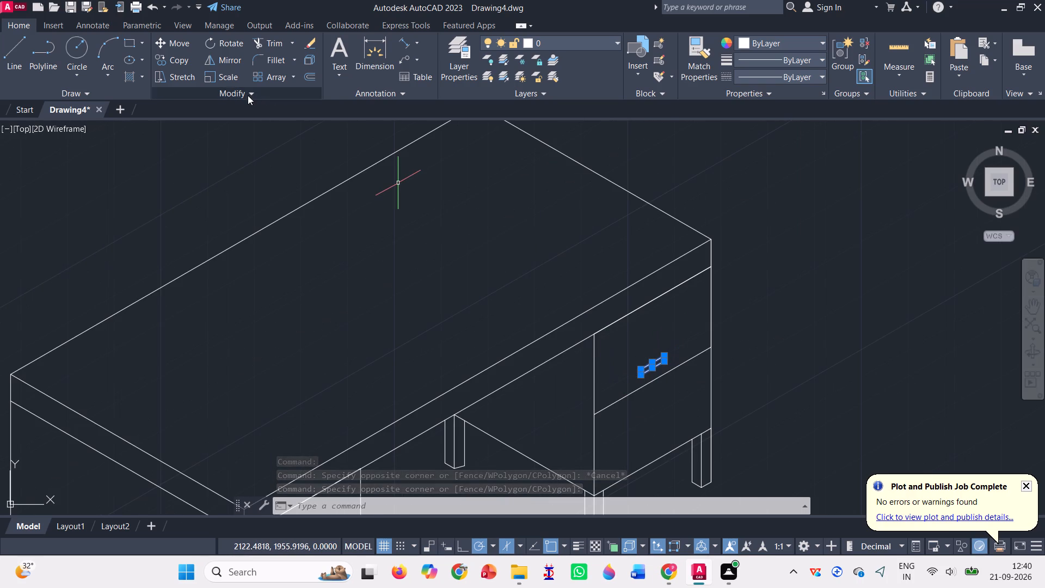
left_click(179, 63)
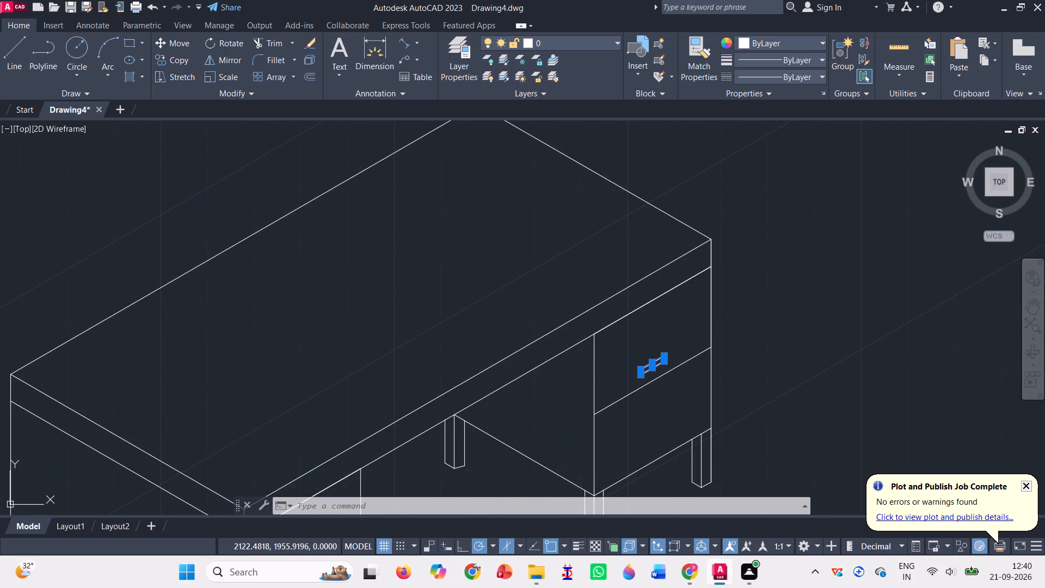
scroll(560, 229, "down", 2)
scroll(593, 289, "up", 2)
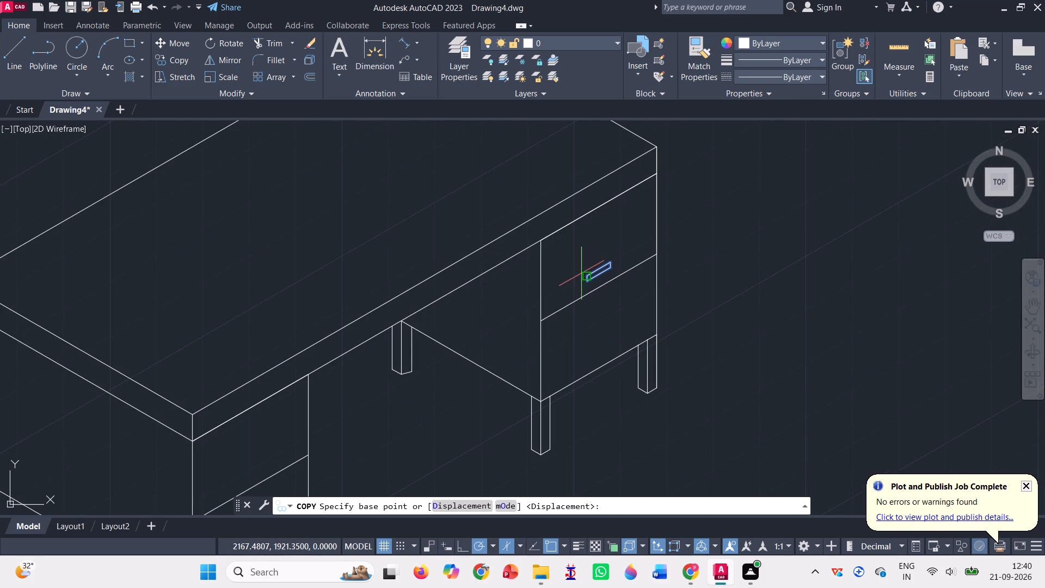
left_click(588, 275)
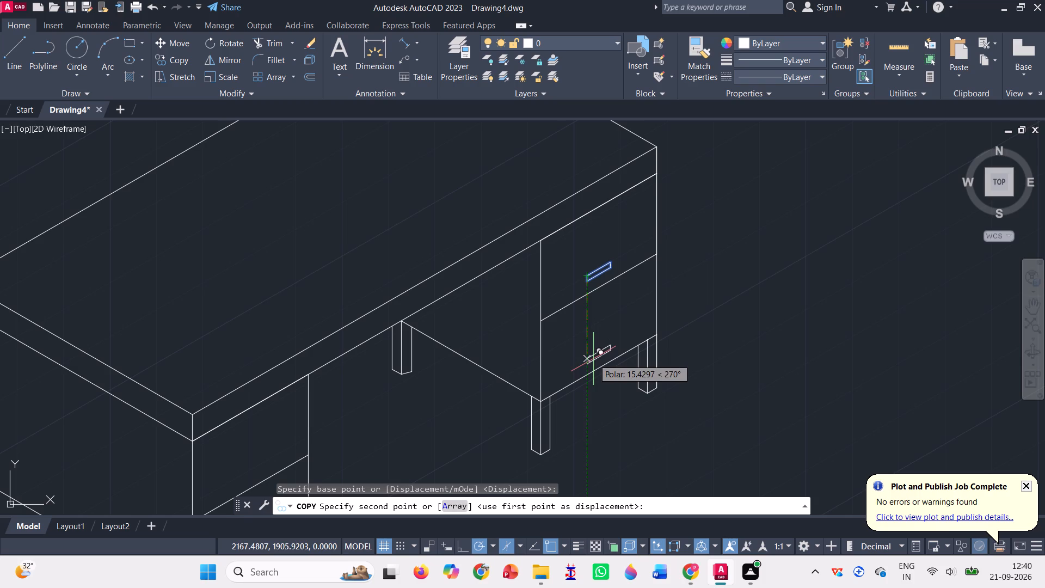
left_click(593, 359)
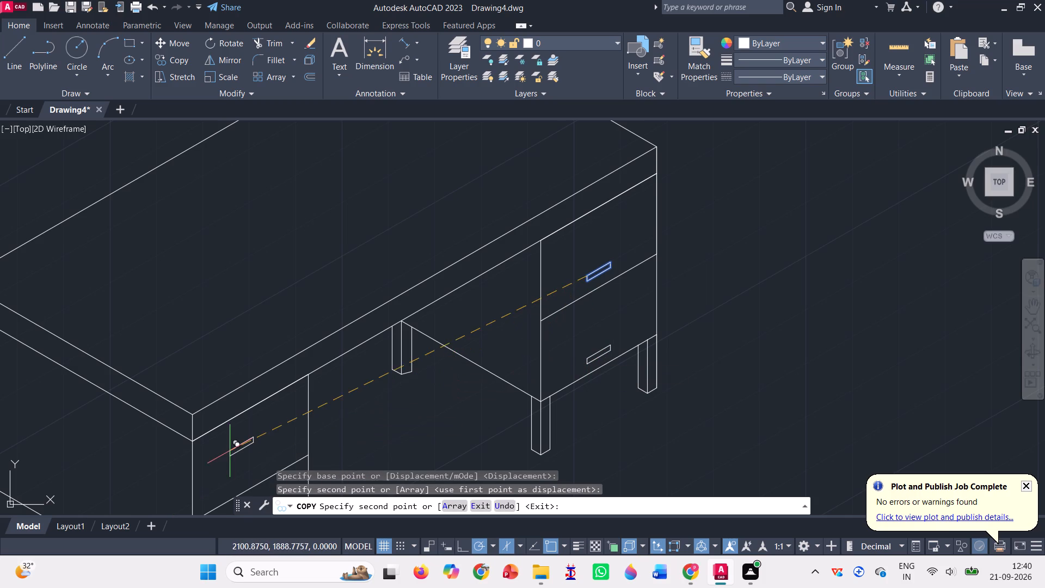
Place handle copies on the near block's upper drawer front, about 75 away at 210°, and on its lower drawer front about 15 below.
scroll(230, 449, "down", 2)
scroll(224, 464, "up", 1)
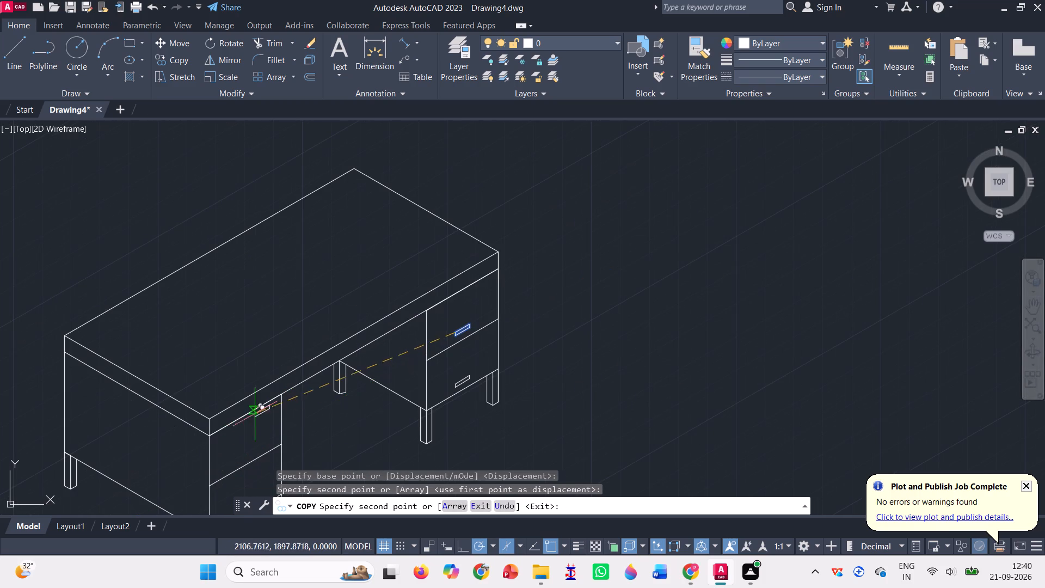
scroll(251, 271, "down", 2)
scroll(220, 364, "up", 3)
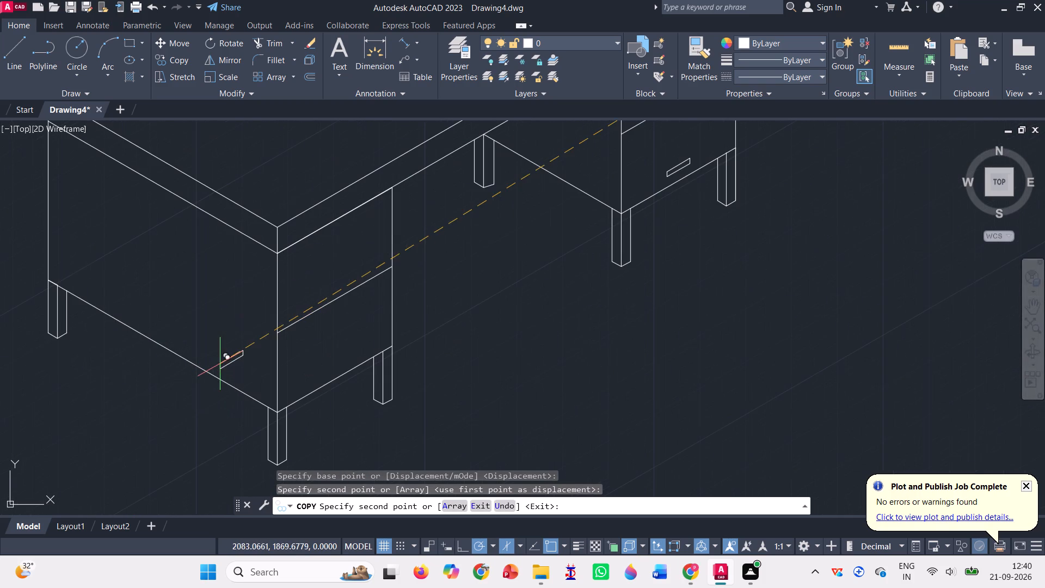
left_click(323, 287)
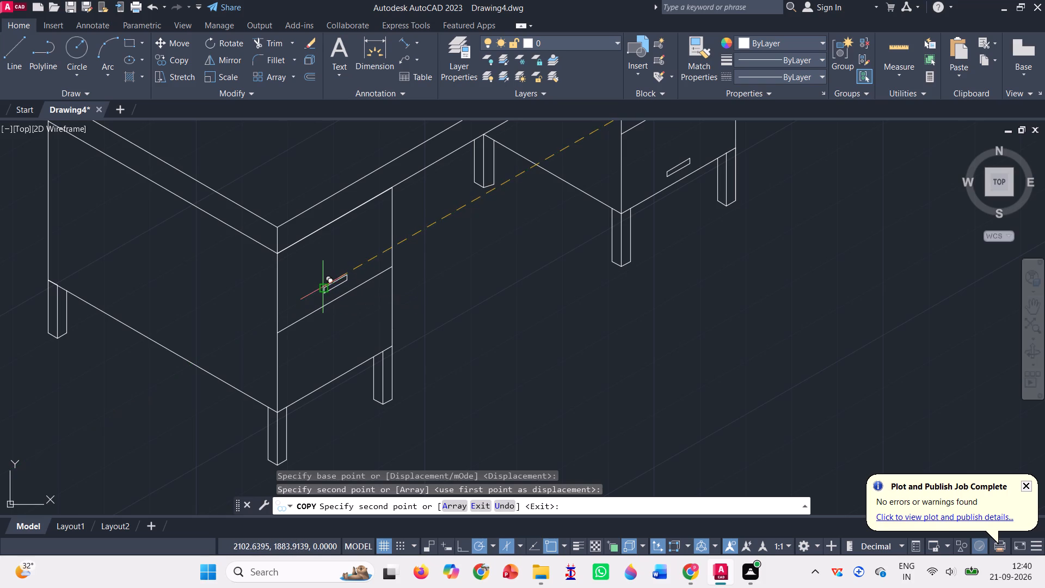
left_click(329, 366)
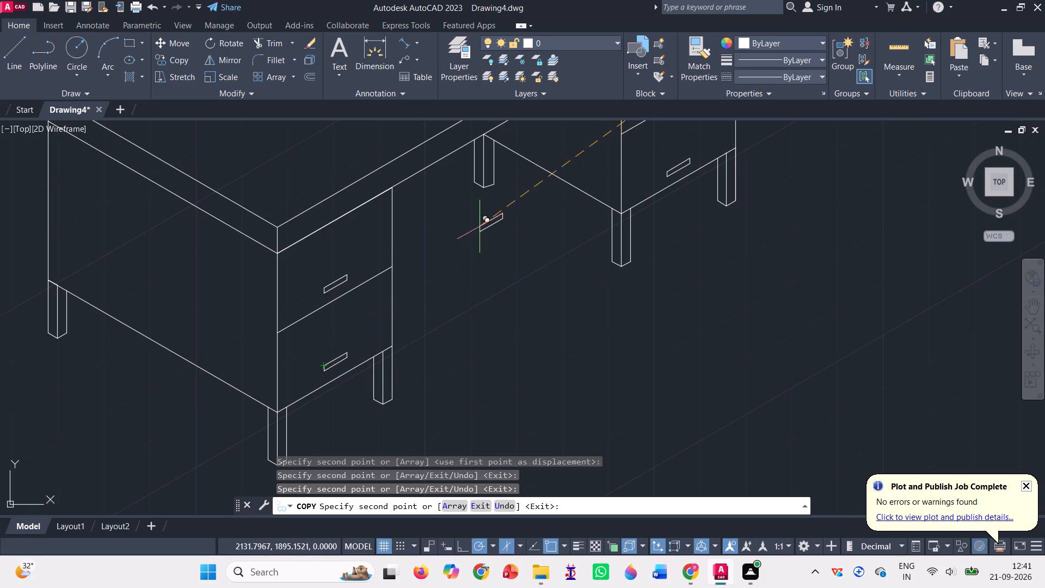
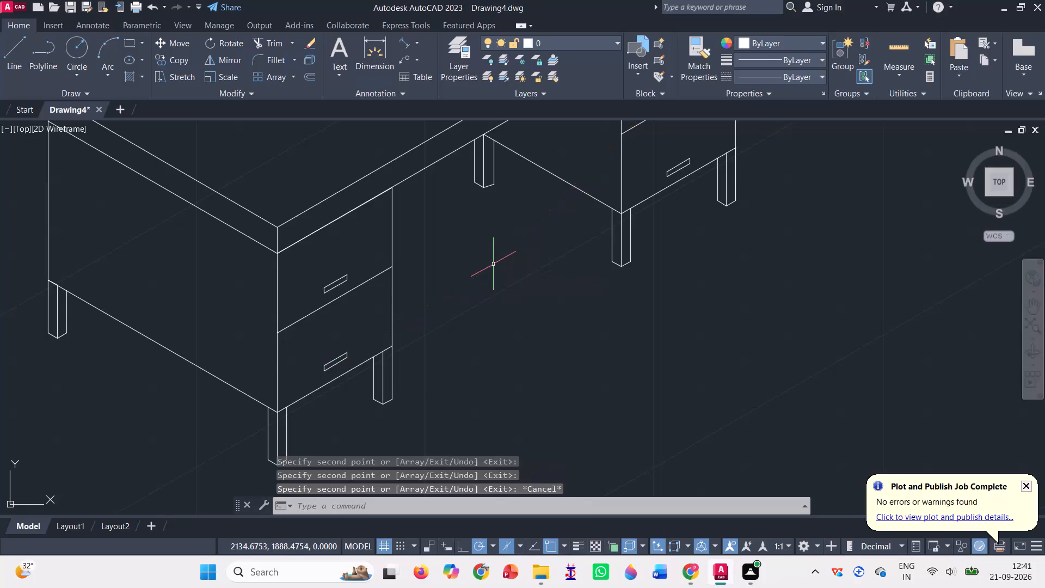
Add aligned dimensions outside the desk top's long back edge and its adjoining short far edge.
scroll(493, 264, "down", 3)
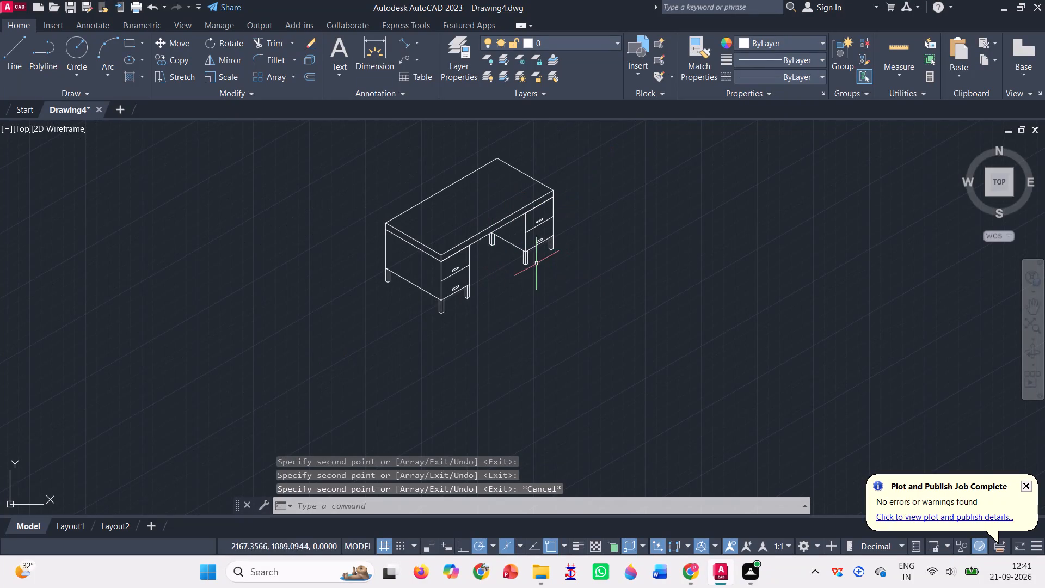
scroll(480, 176, "up", 2)
scroll(315, 114, "down", 2)
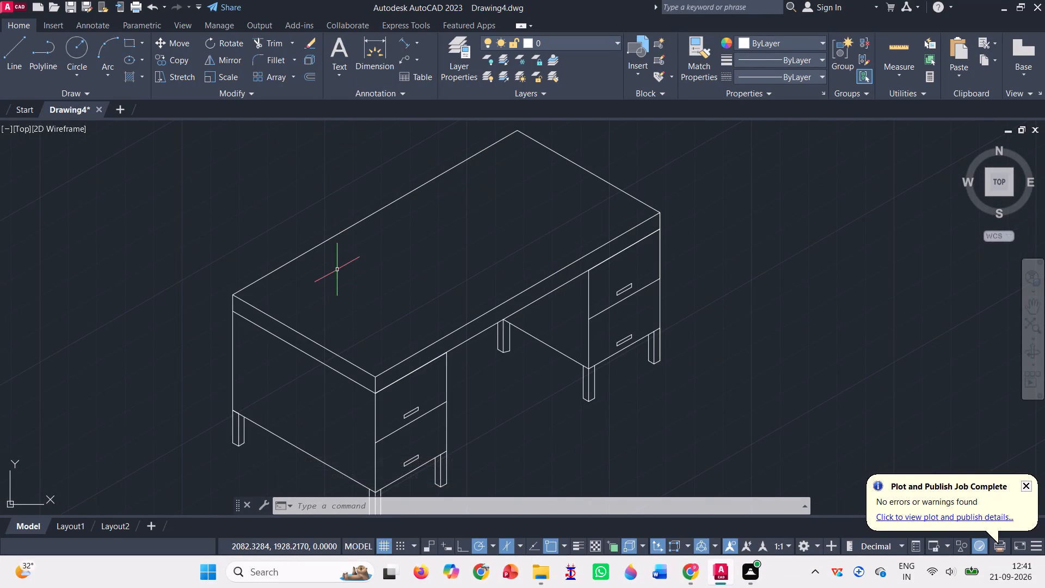
scroll(337, 269, "down", 1)
left_click(405, 41)
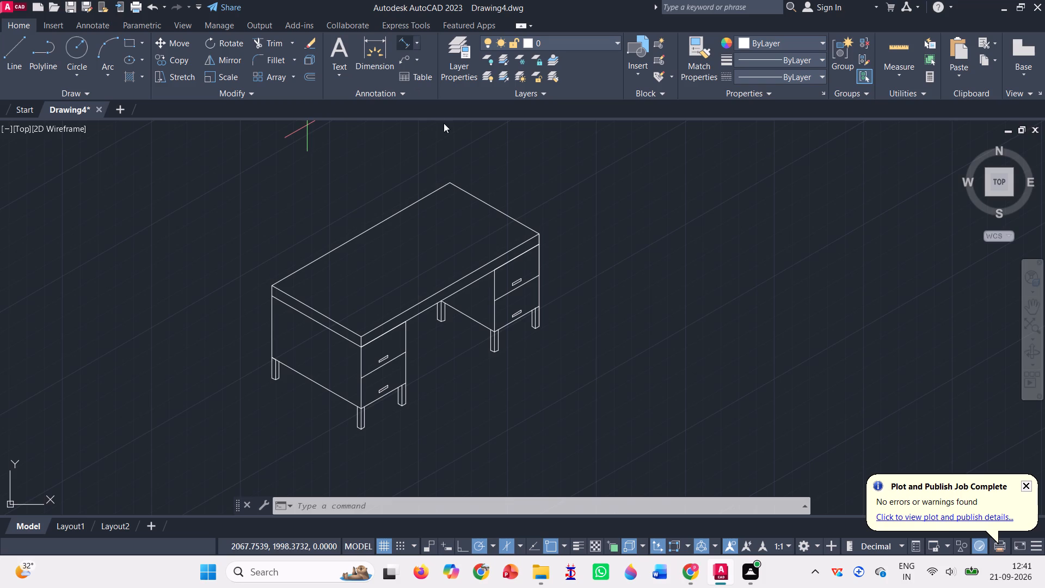
left_click(446, 183)
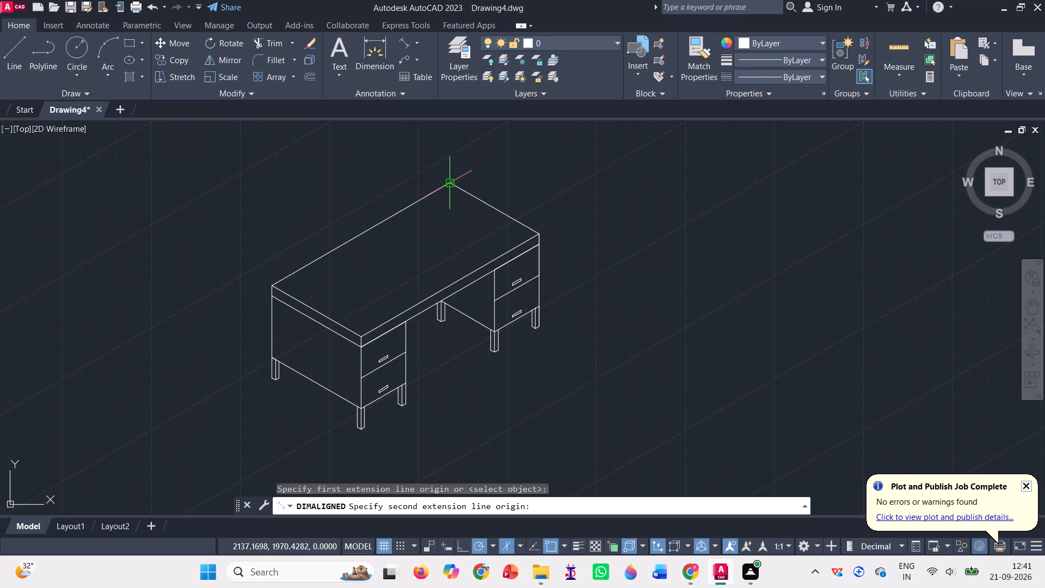
left_click(272, 280)
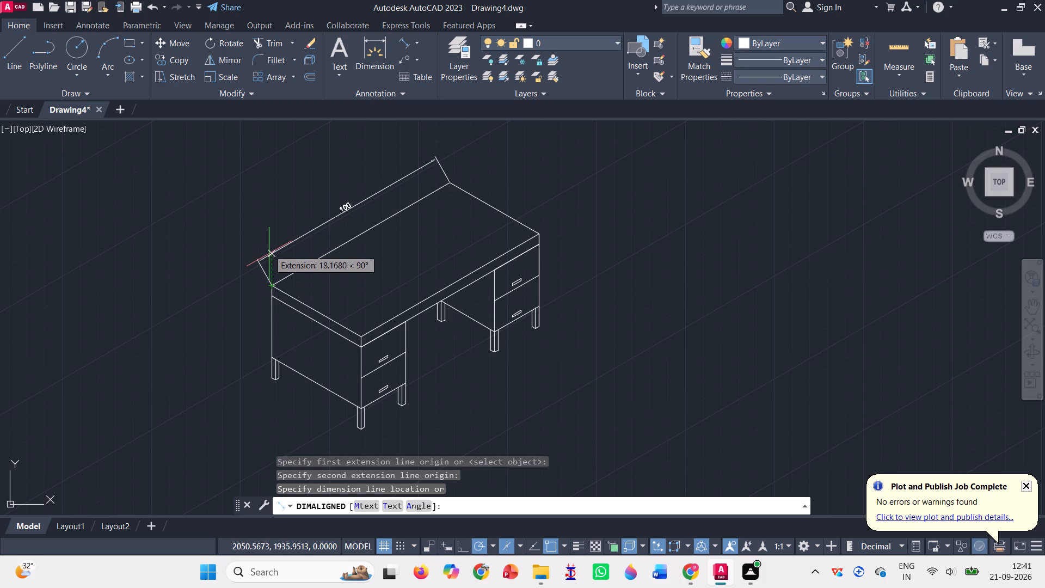
left_click(269, 255)
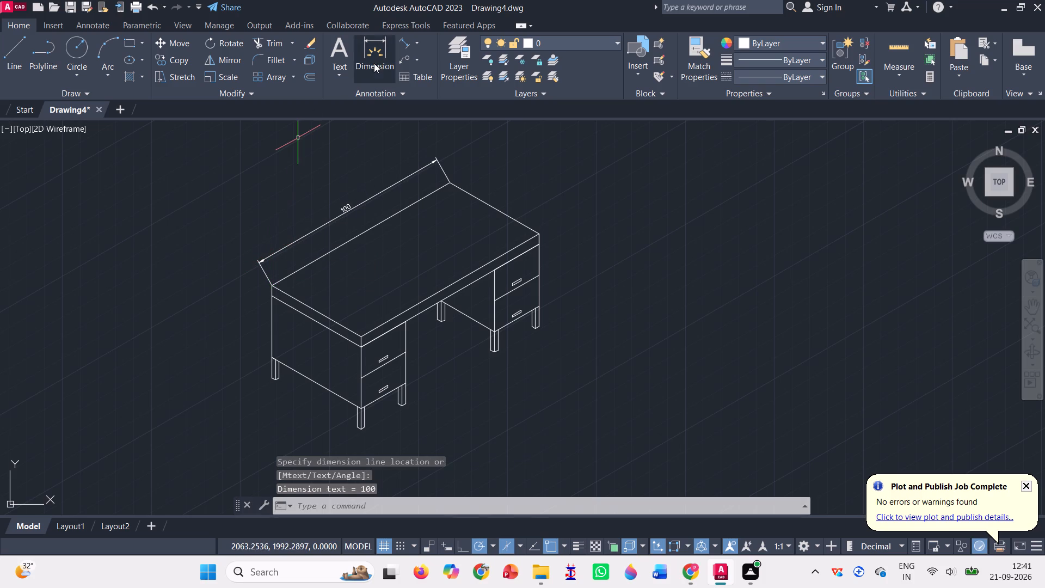
left_click(402, 39)
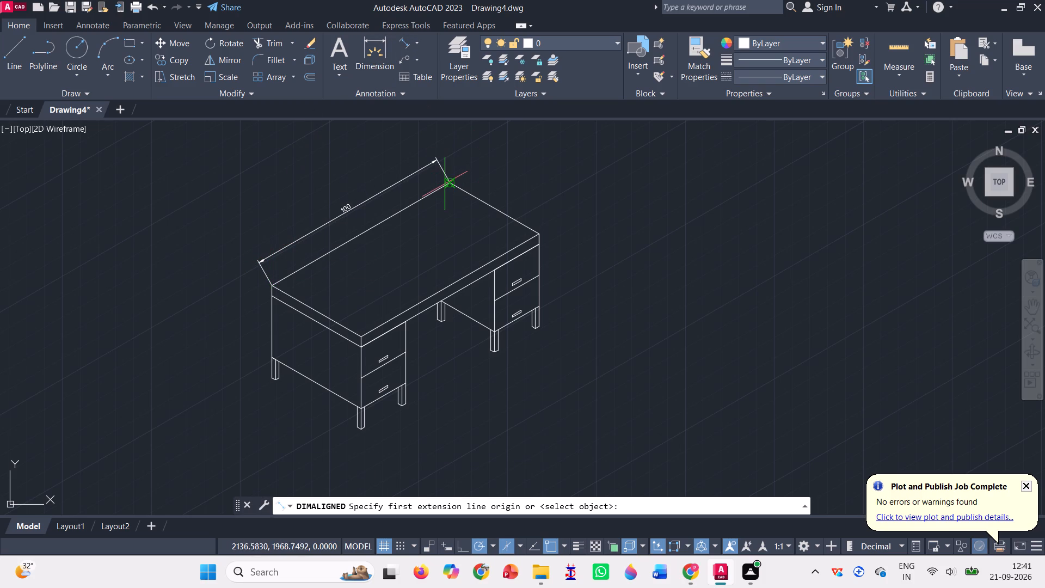
left_click(445, 184)
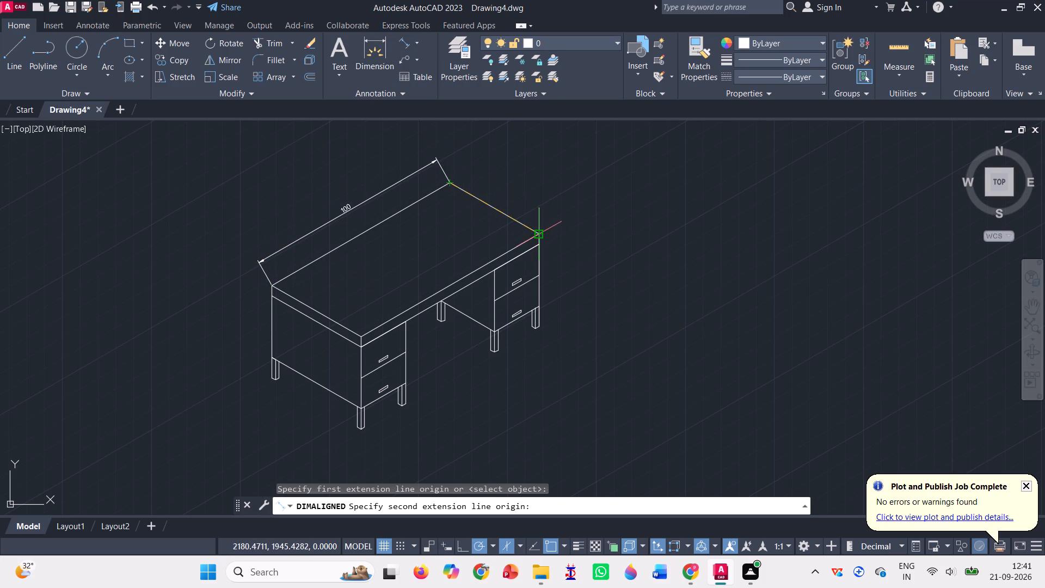
left_click(539, 233)
left_click(554, 219)
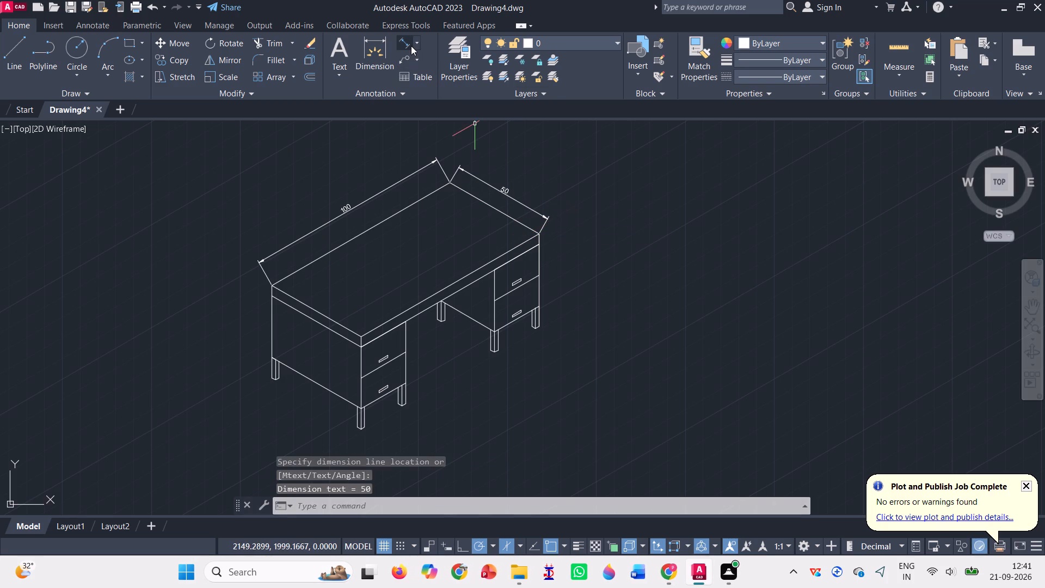
Add aligned dimensions at the far corner for the desk top's thickness and the drawer block's height below it.
left_click(409, 46)
left_click(542, 234)
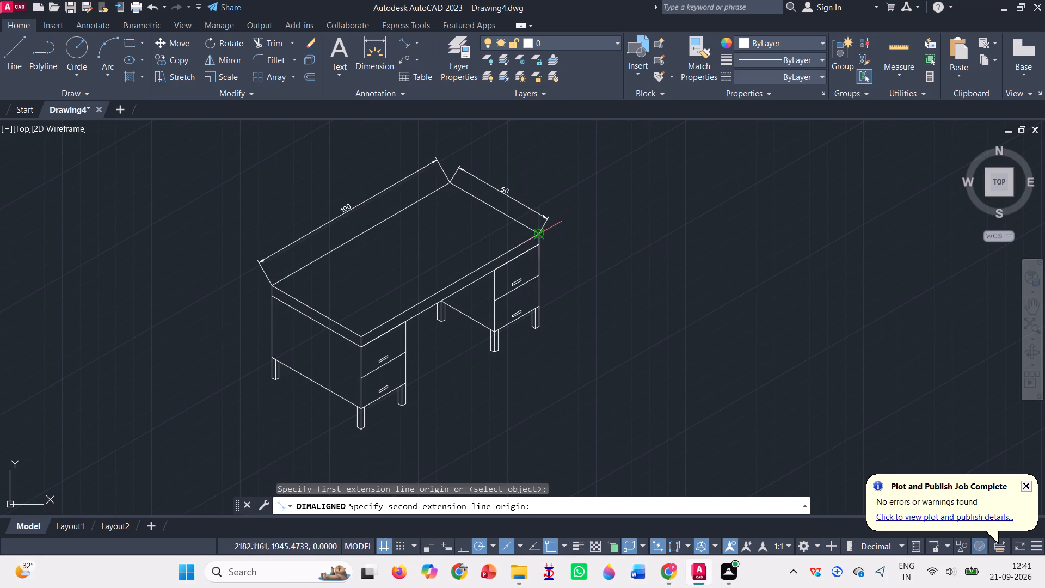
left_click(540, 244)
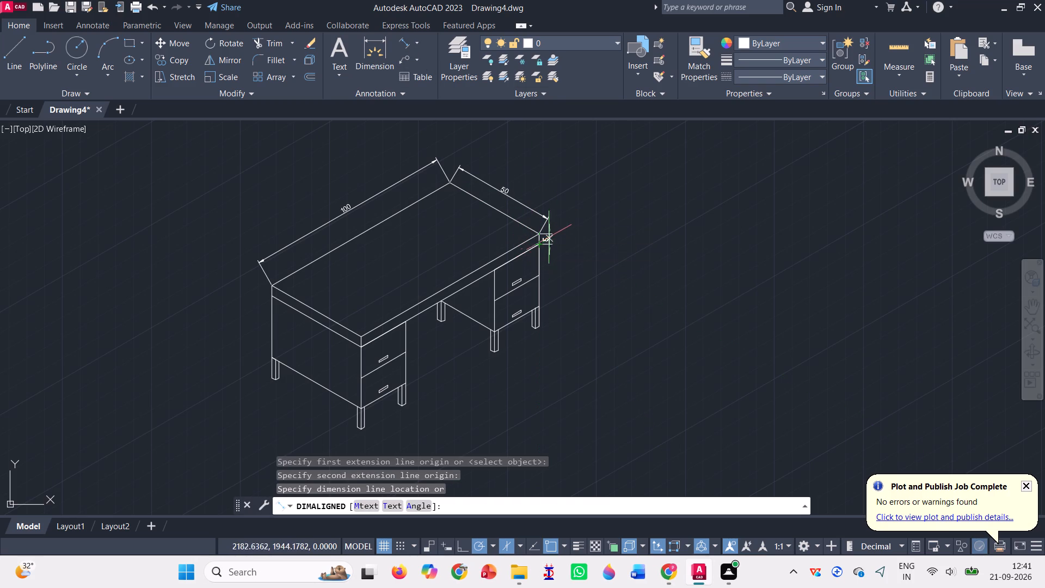
left_click(561, 234)
left_click(406, 44)
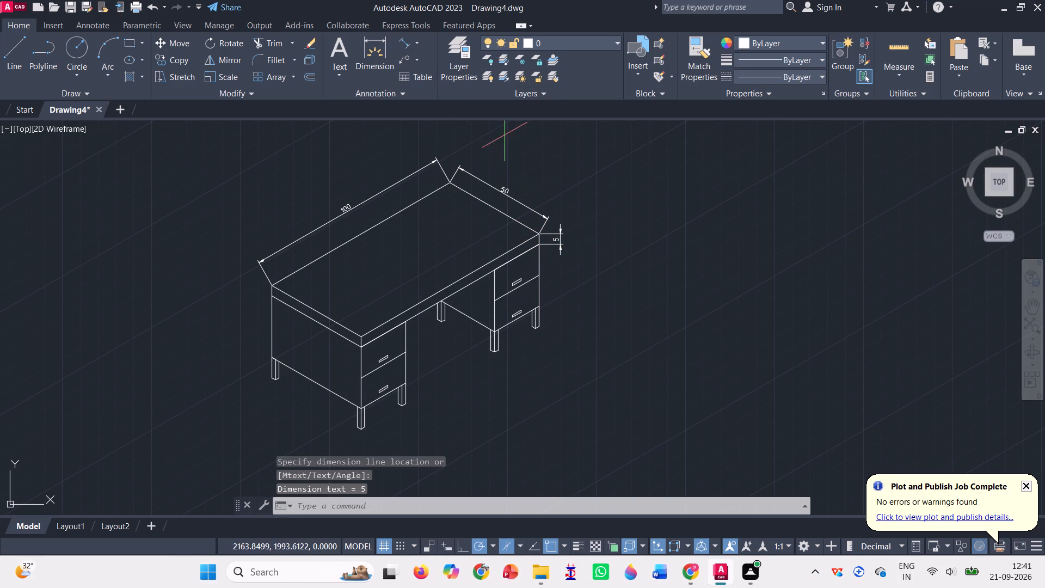
left_click(539, 246)
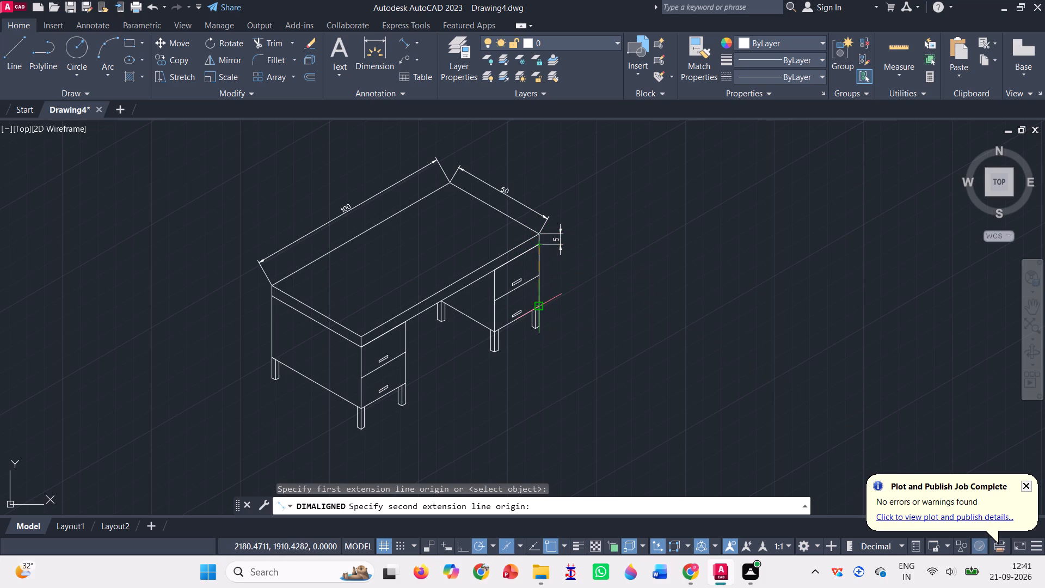
left_click(540, 307)
left_click(563, 296)
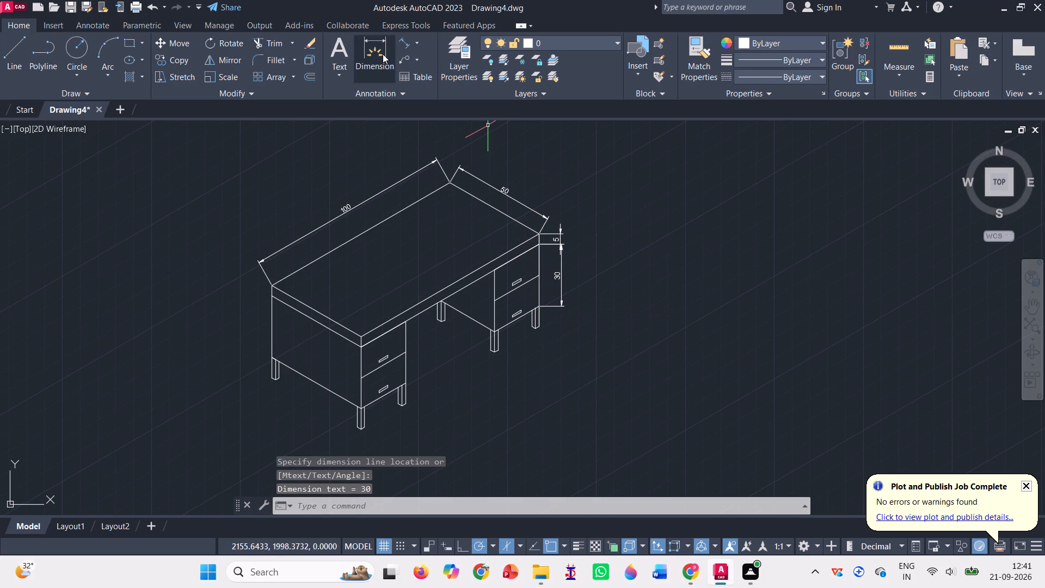
Add an aligned dimension for the height of the far drawer block's front corner foot, placed beside the foot.
left_click(414, 45)
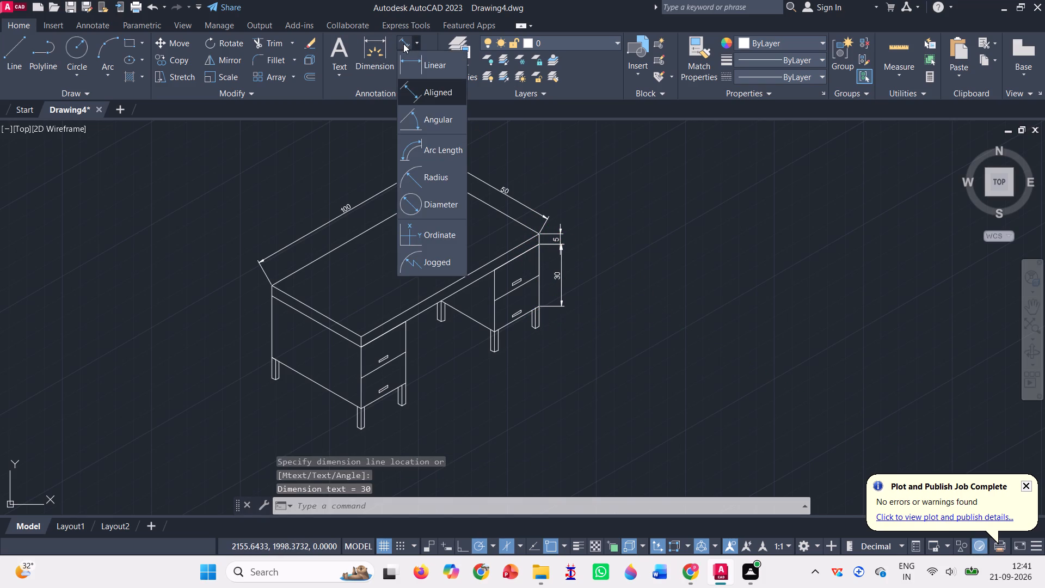
left_click(401, 42)
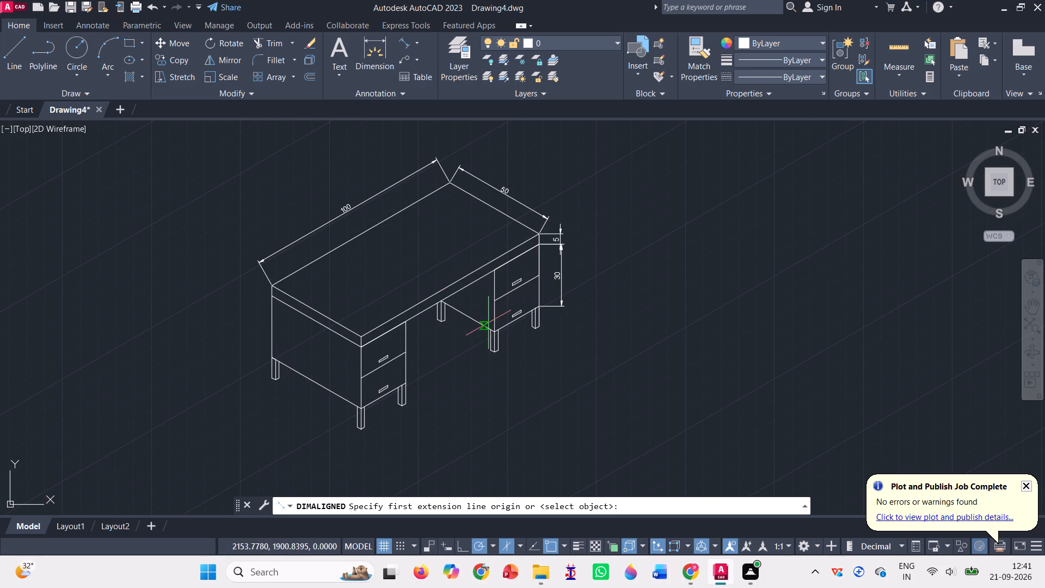
scroll(489, 352, "up", 1)
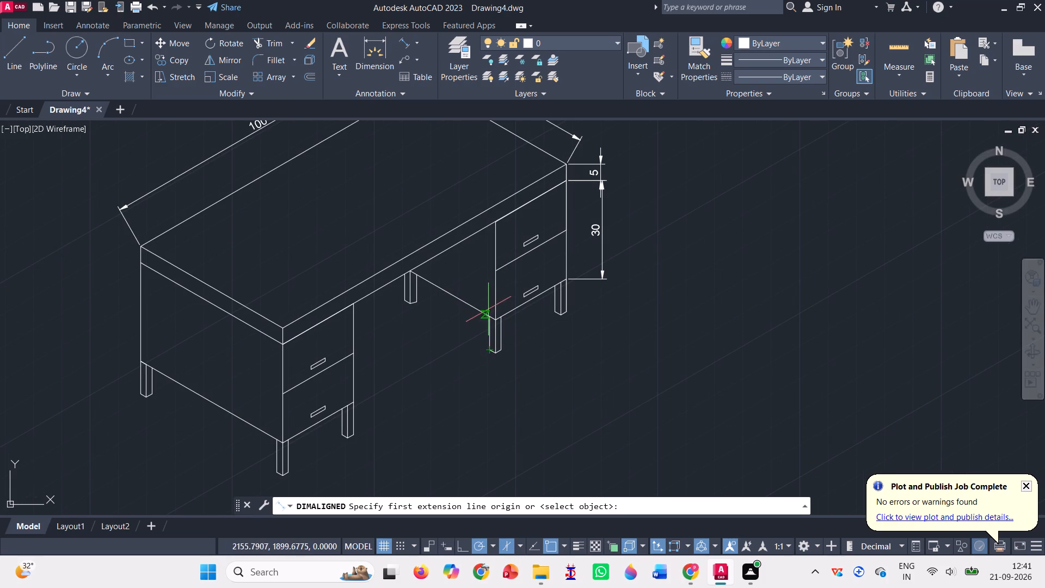
left_click(497, 322)
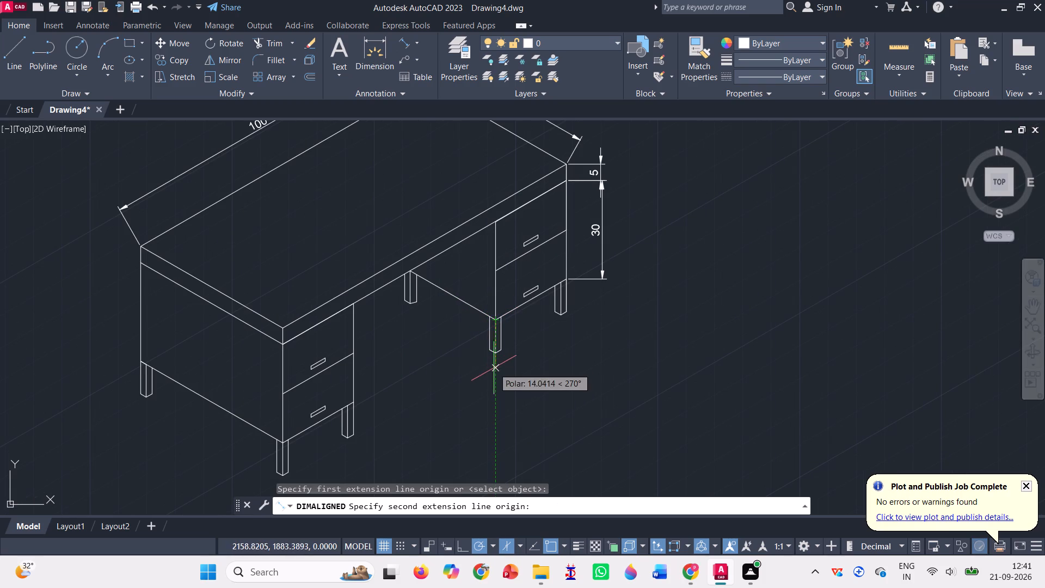
left_click(494, 354)
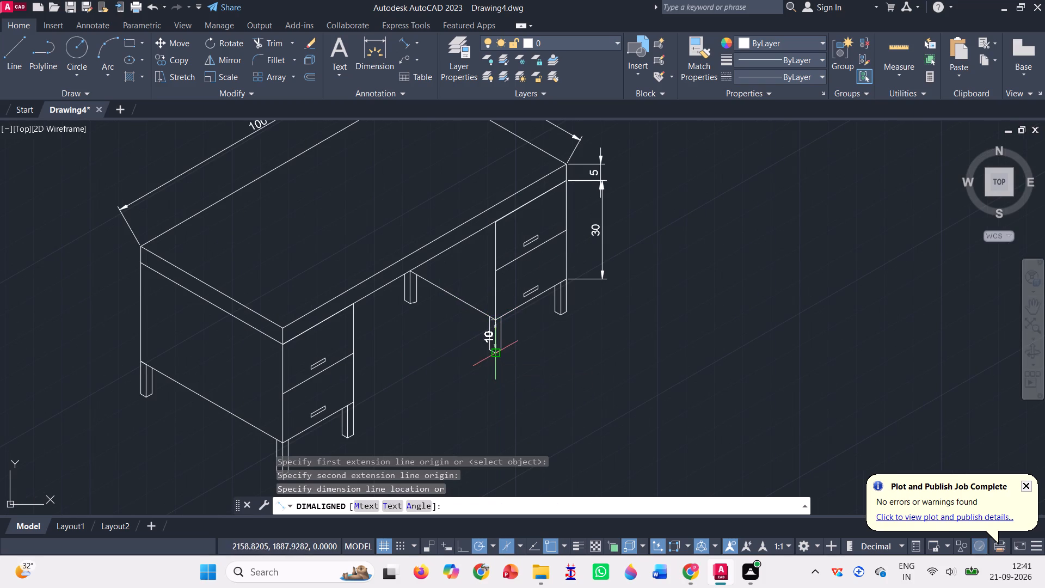
left_click(521, 348)
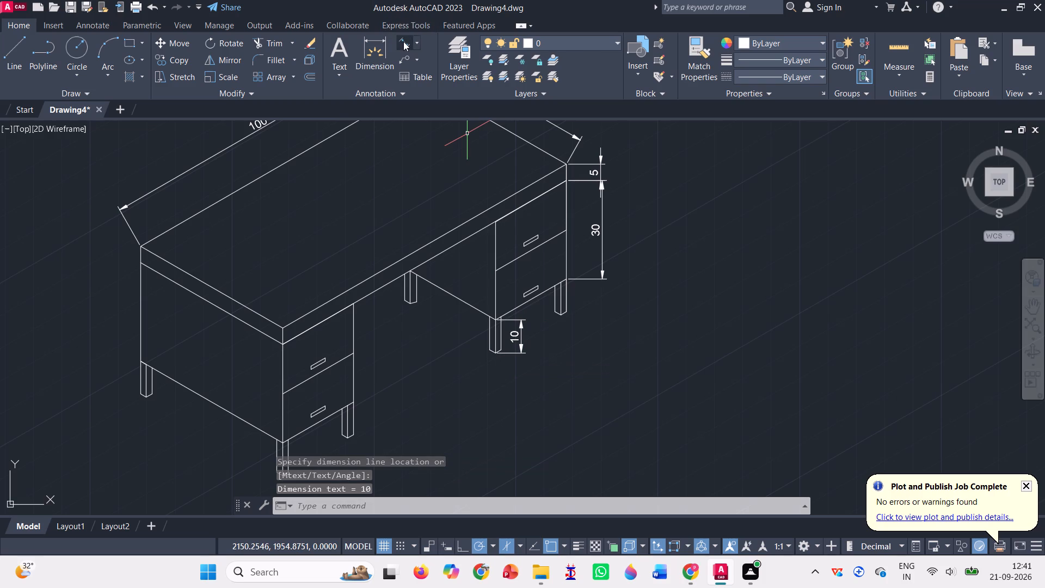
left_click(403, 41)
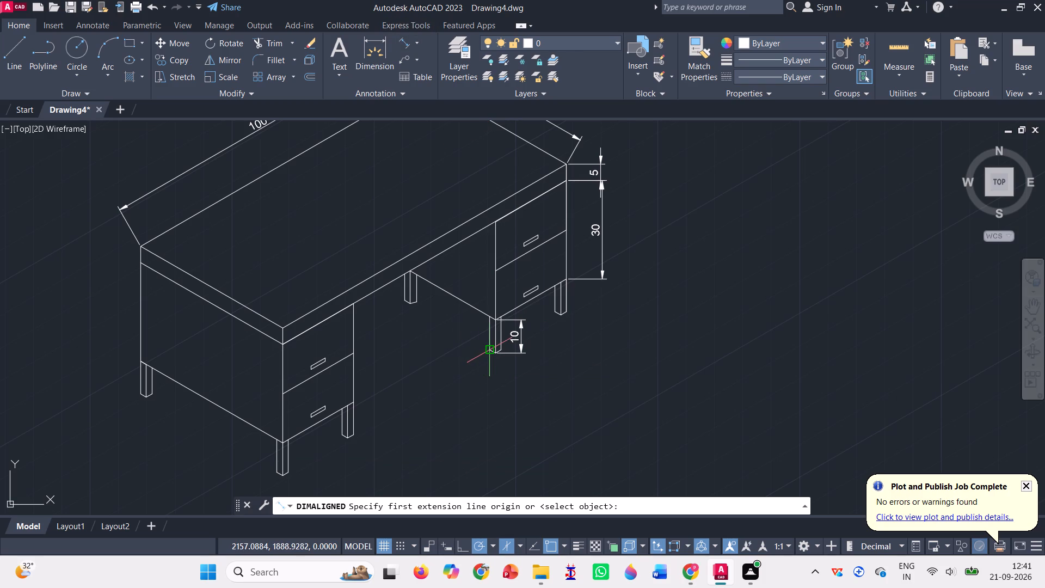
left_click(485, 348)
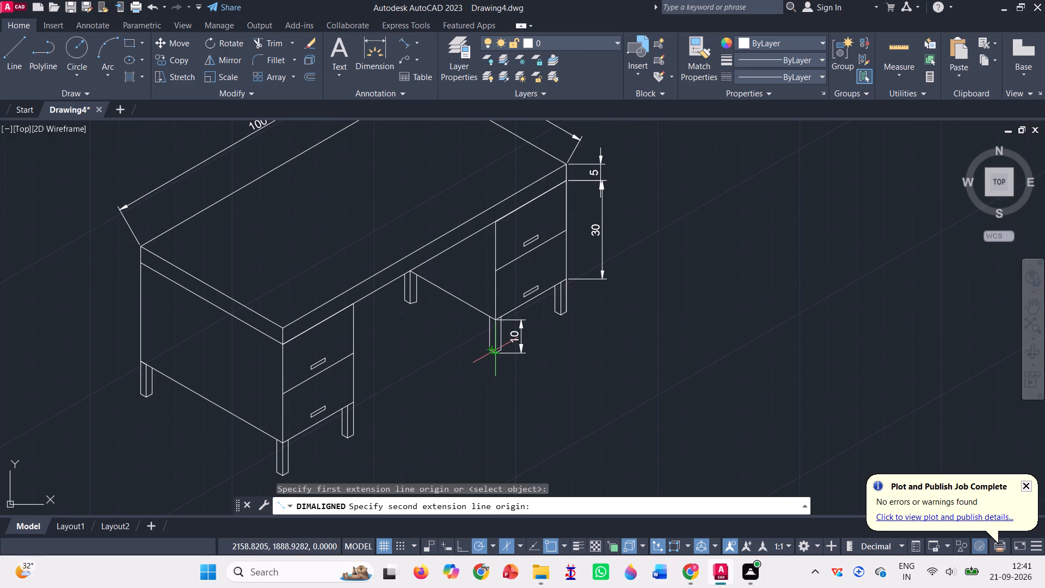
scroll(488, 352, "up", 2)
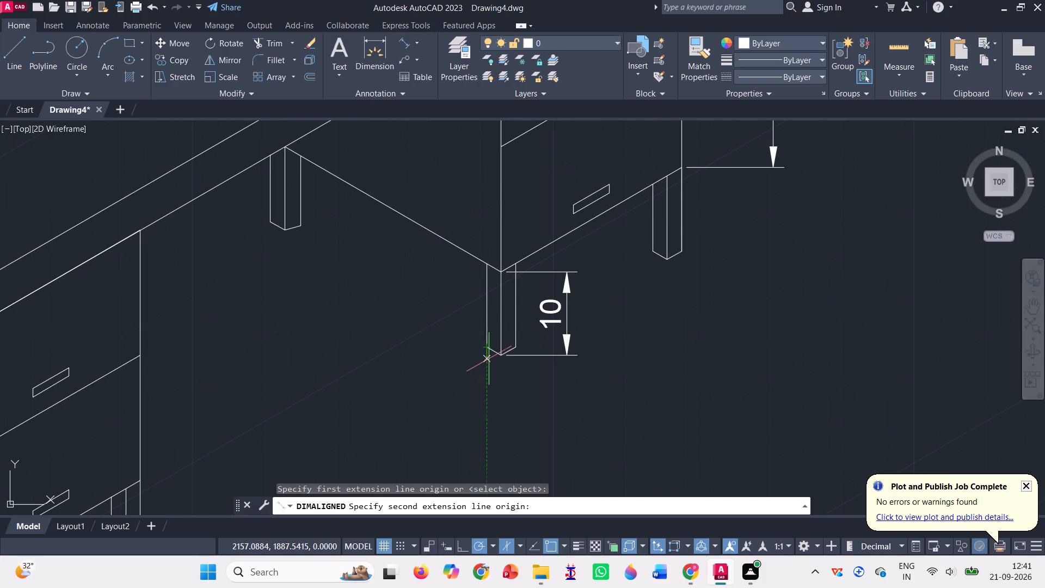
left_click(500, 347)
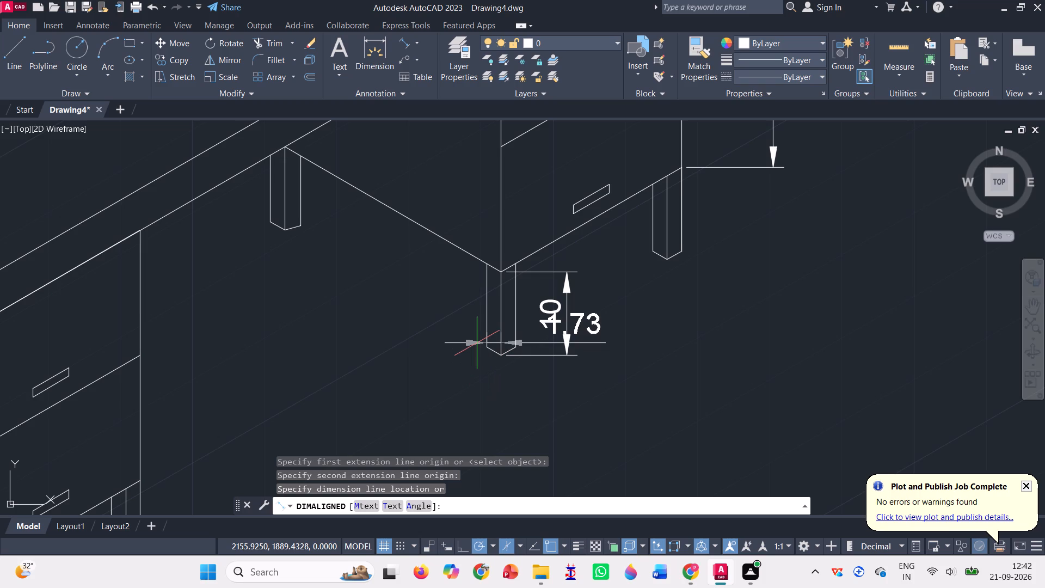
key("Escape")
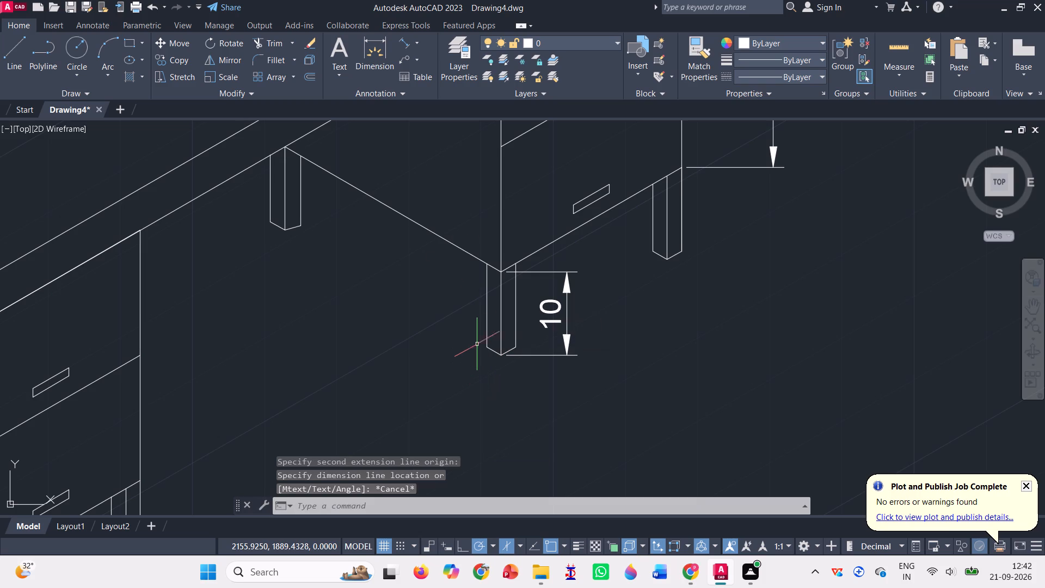
Add an aligned dimension along the slanted bottom edge of the same foot, placed just below it.
left_click(401, 41)
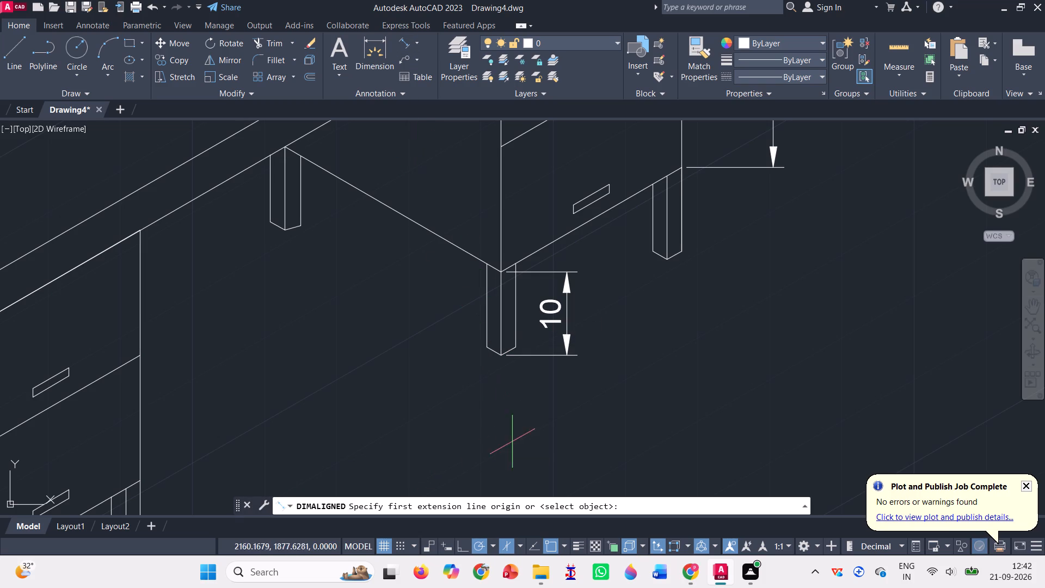
left_click(486, 348)
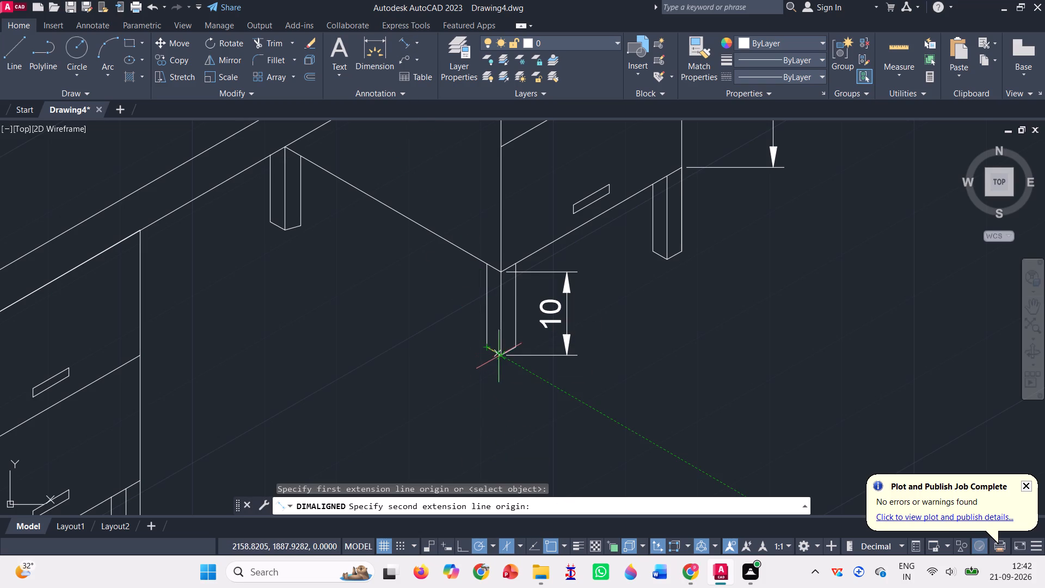
left_click(499, 356)
left_click(492, 363)
Examine the whole dimensioned desk and centre it in the drawing view.
scroll(421, 310, "down", 3)
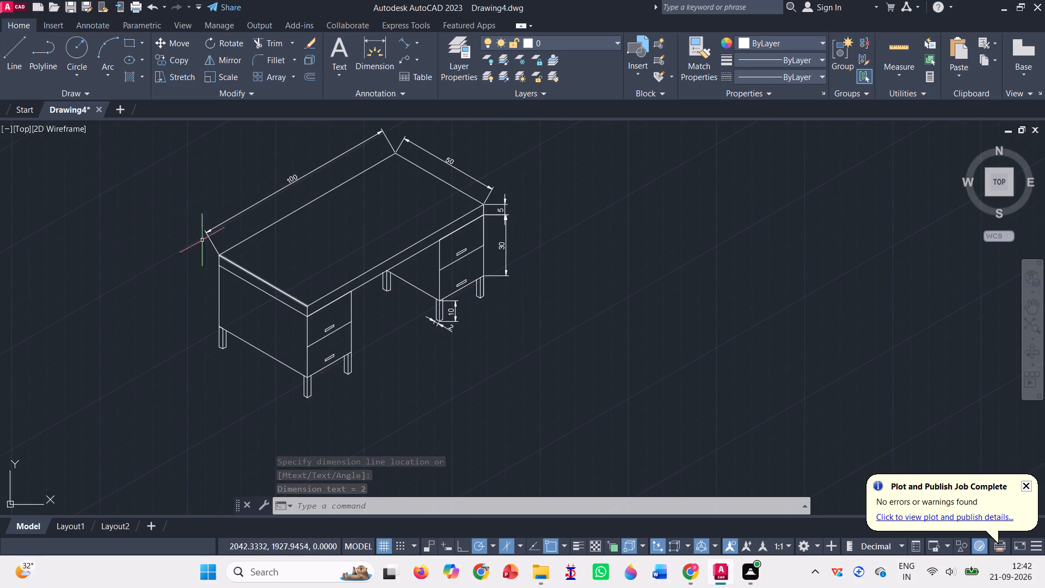
scroll(633, 404, "down", 1)
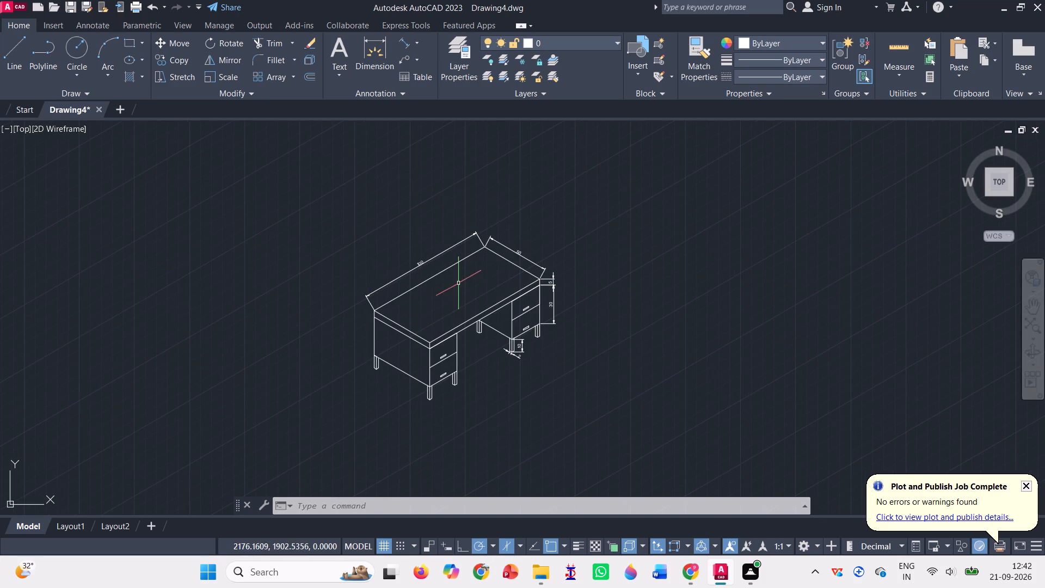
scroll(448, 278, "up", 2)
scroll(431, 317, "down", 1)
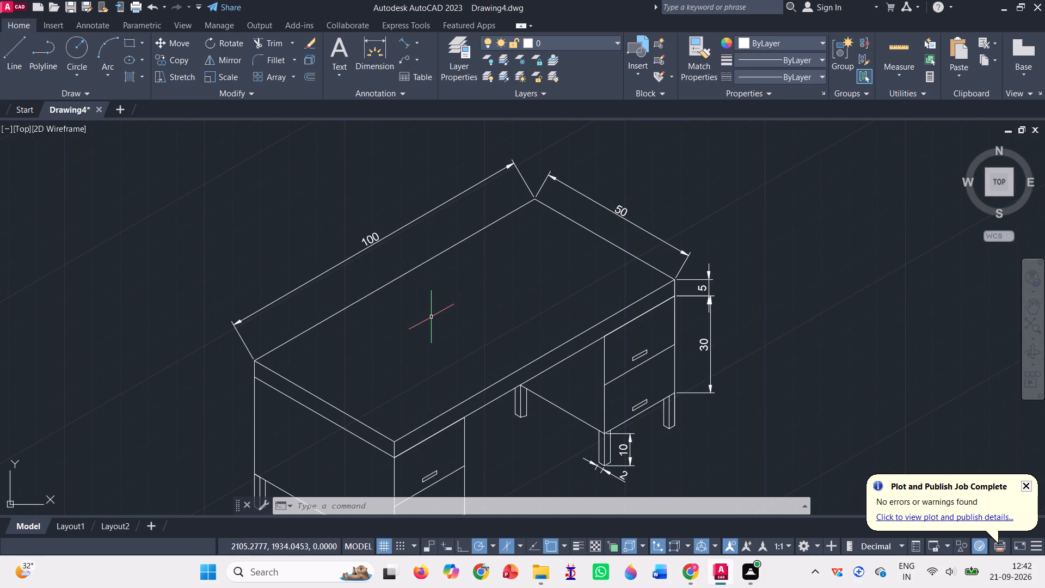
scroll(405, 304, "up", 1)
scroll(394, 366, "down", 1)
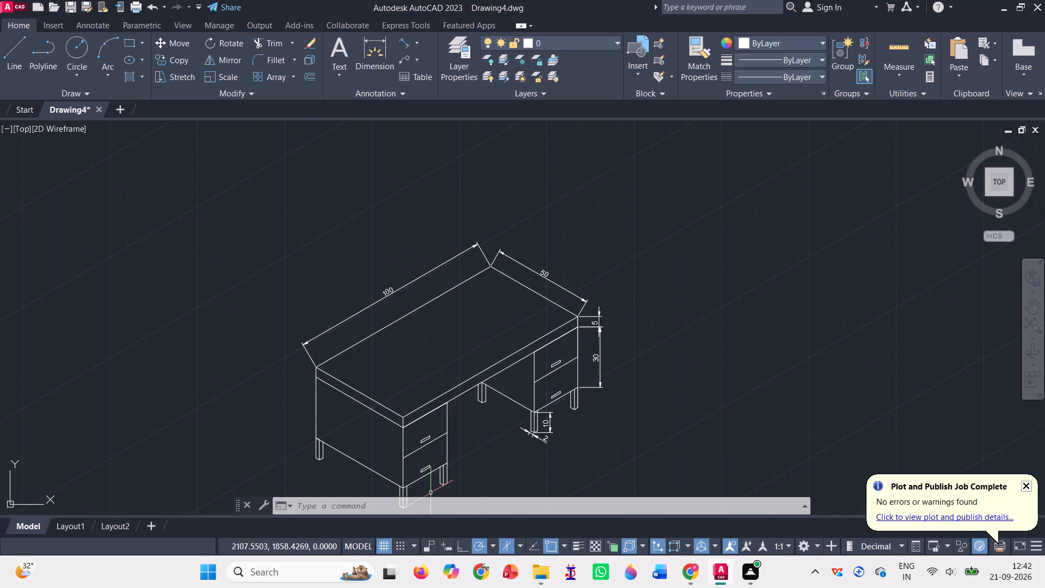
scroll(431, 493, "up", 1)
scroll(395, 425, "down", 1)
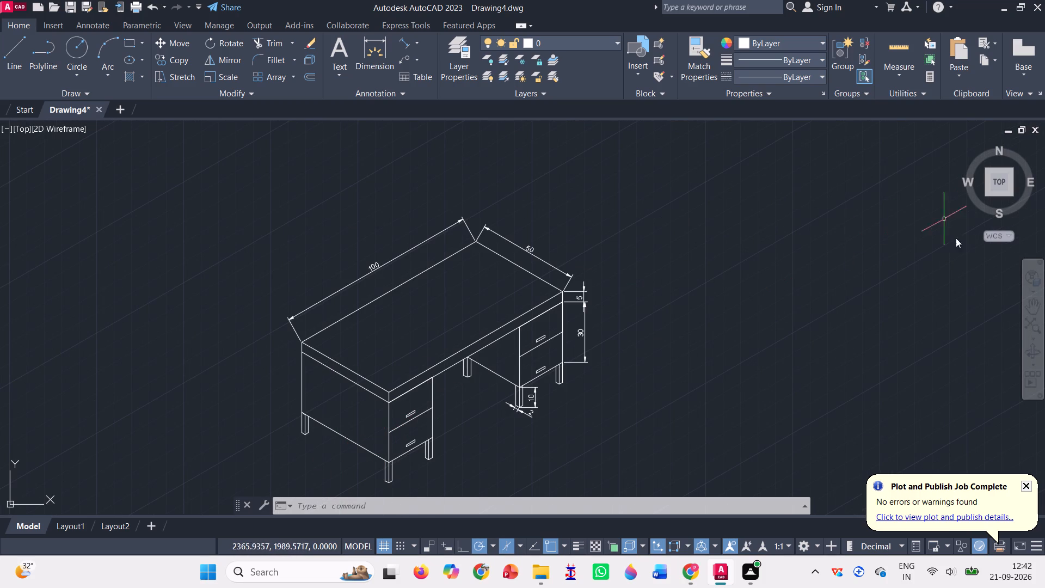
left_click(1032, 311)
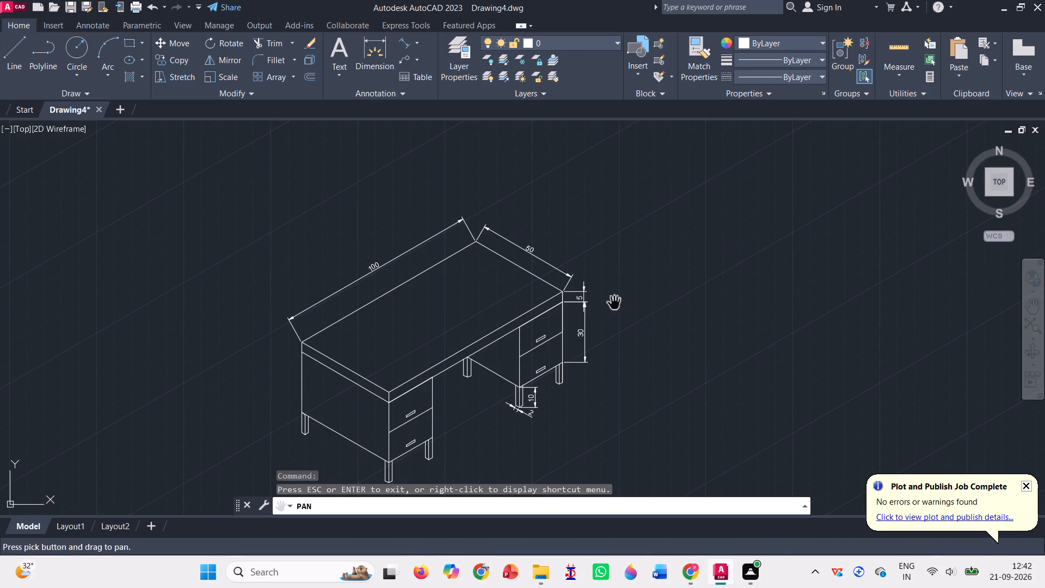
left_click_drag(628, 305, 669, 259)
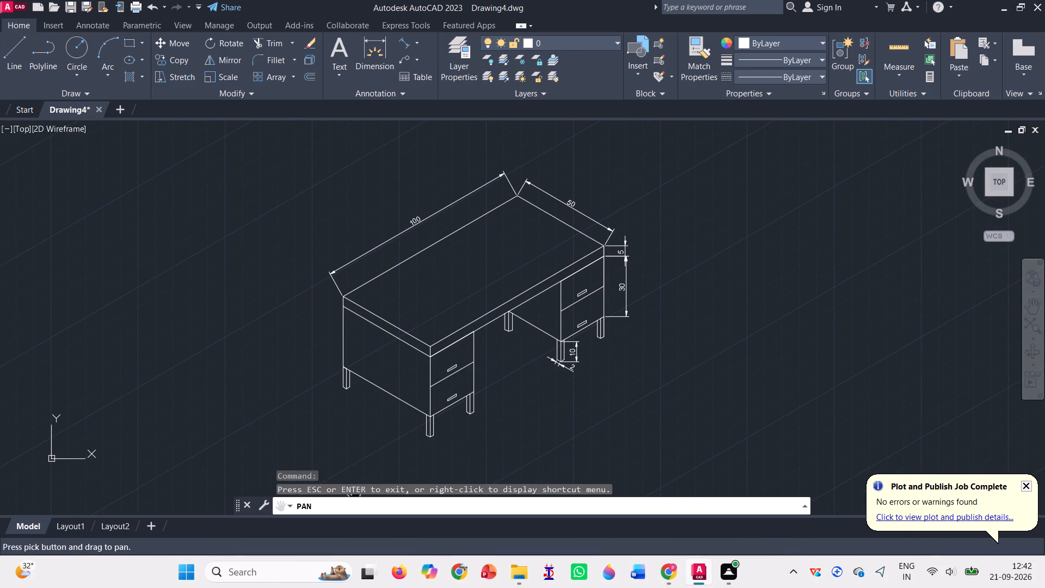
left_click(336, 510)
key("Escape")
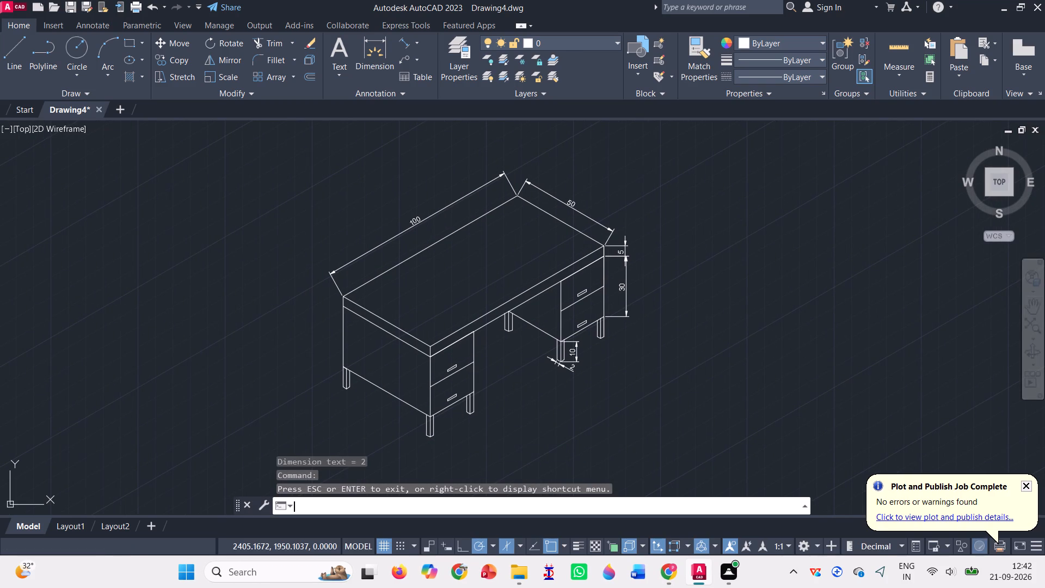
Turn off command log file recording with LOGFILEOFF.
type("log")
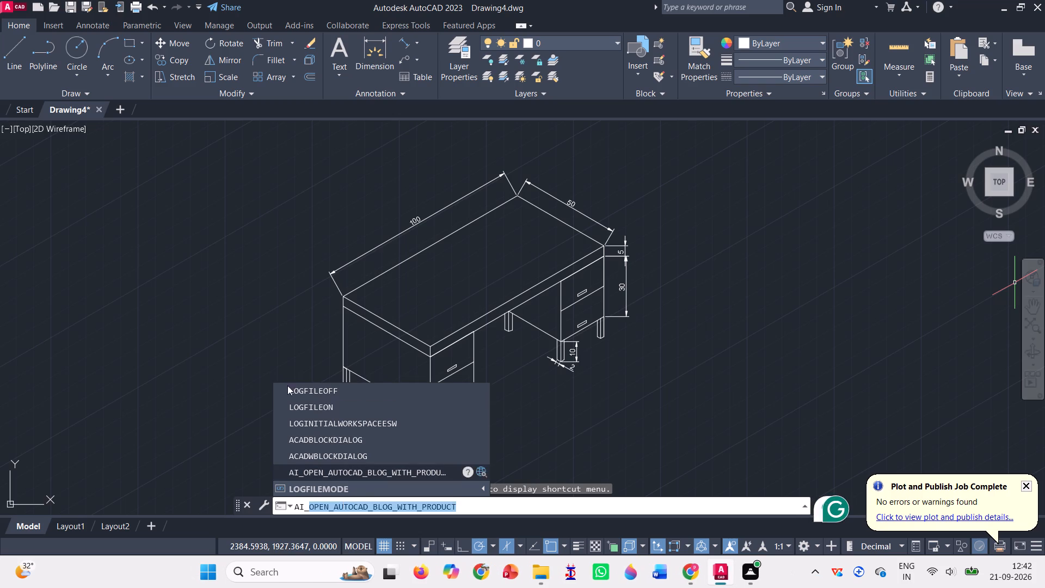
left_click(326, 390)
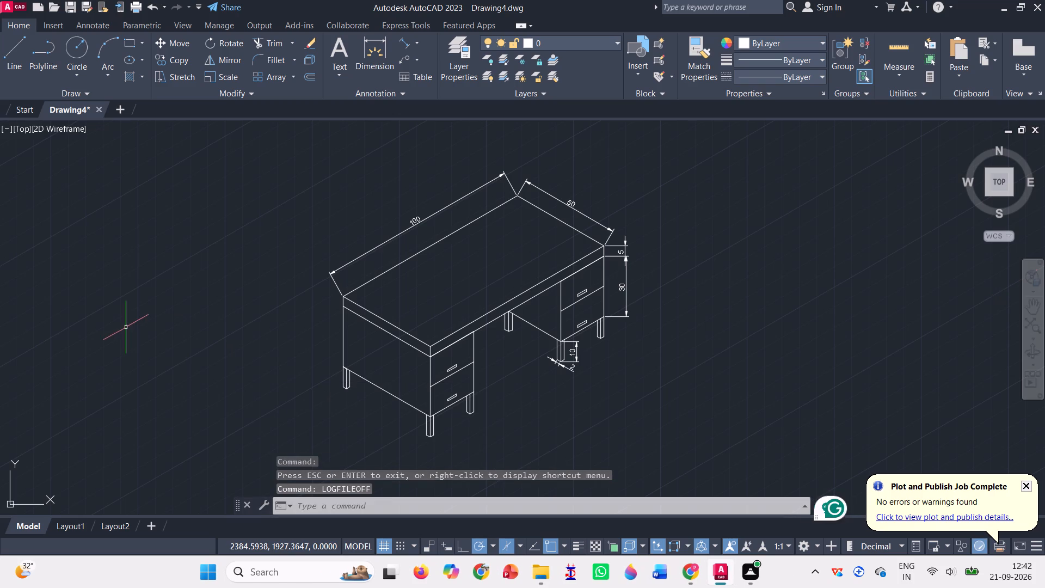
Save the drawing in the Documents folder under the file name Workbench Frame.
key("ctrl+s")
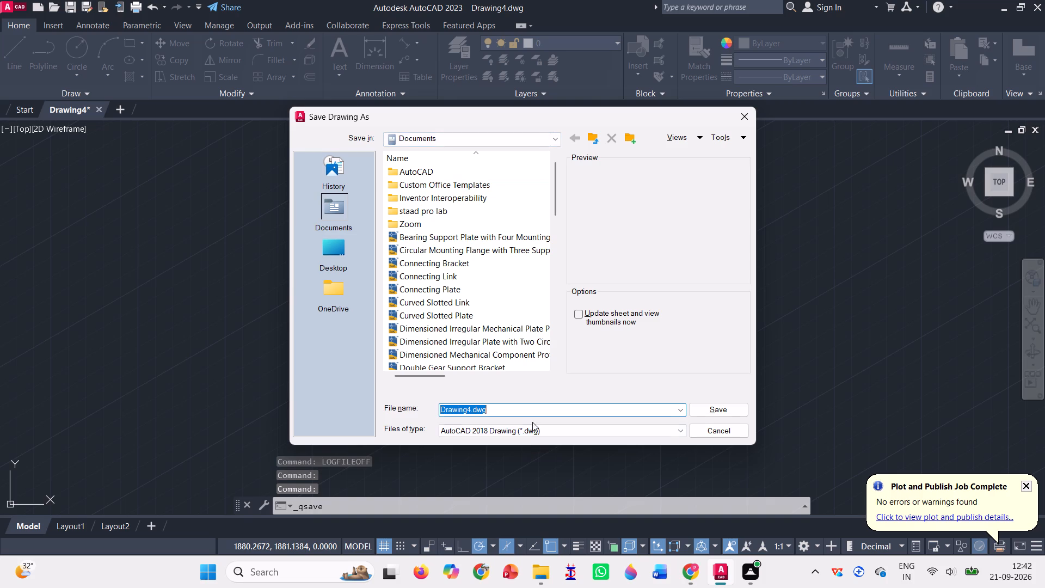
key("BackSpace")
key("ctrl+v")
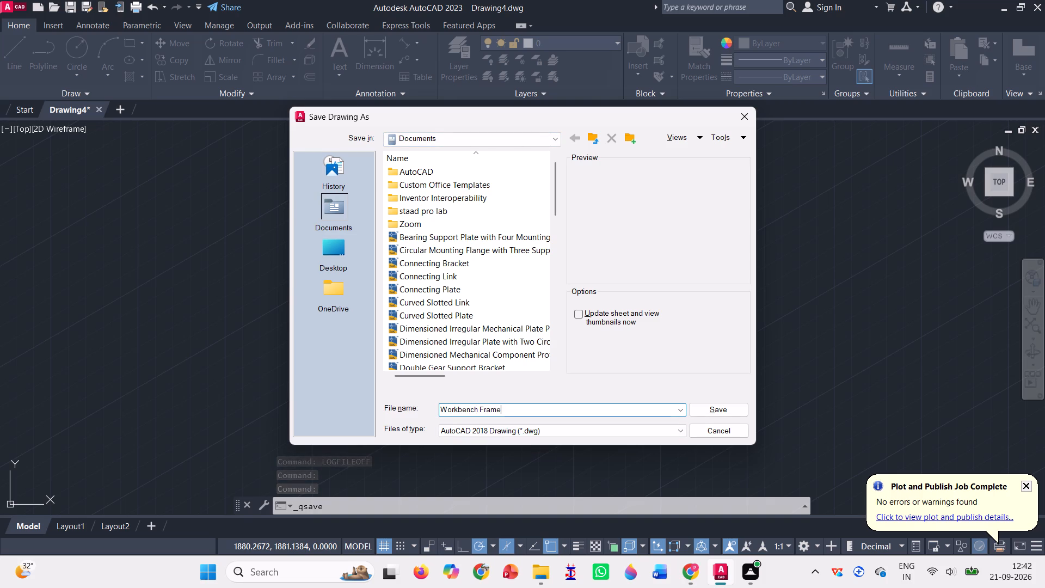
key("Return")
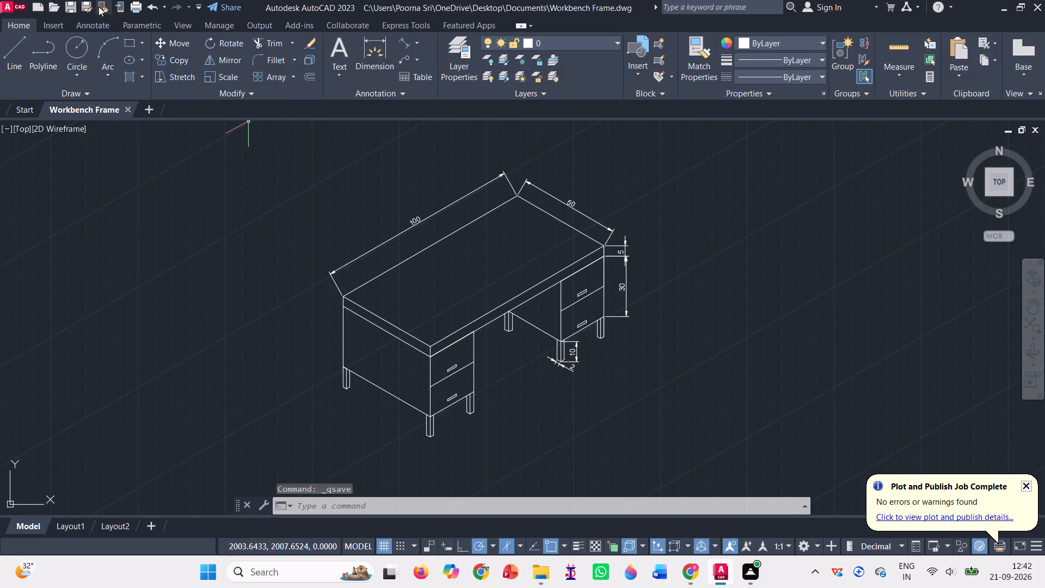
Plot the drawing to PDF with AutoCAD PDF (Smallest File).pc3 in landscape orientation, applying the settings to the layout.
left_click(138, 9)
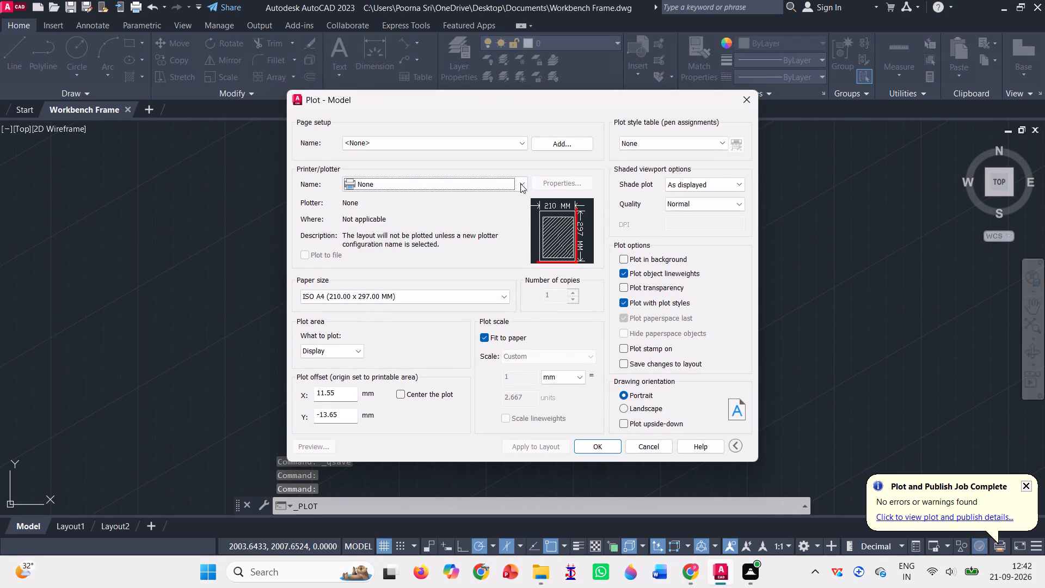
left_click(520, 183)
left_click(472, 258)
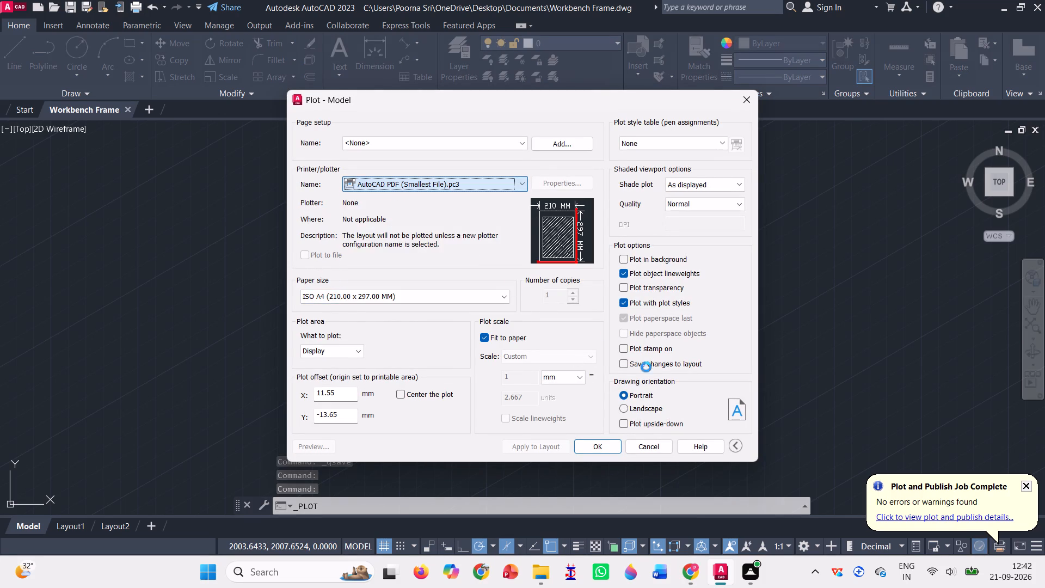
left_click(624, 410)
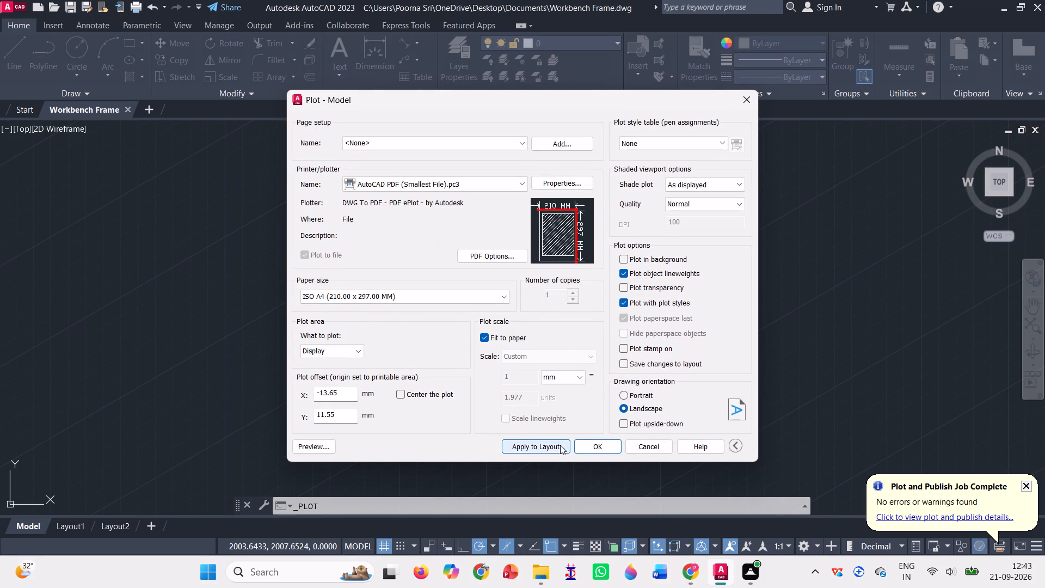
left_click(560, 445)
left_click(606, 454)
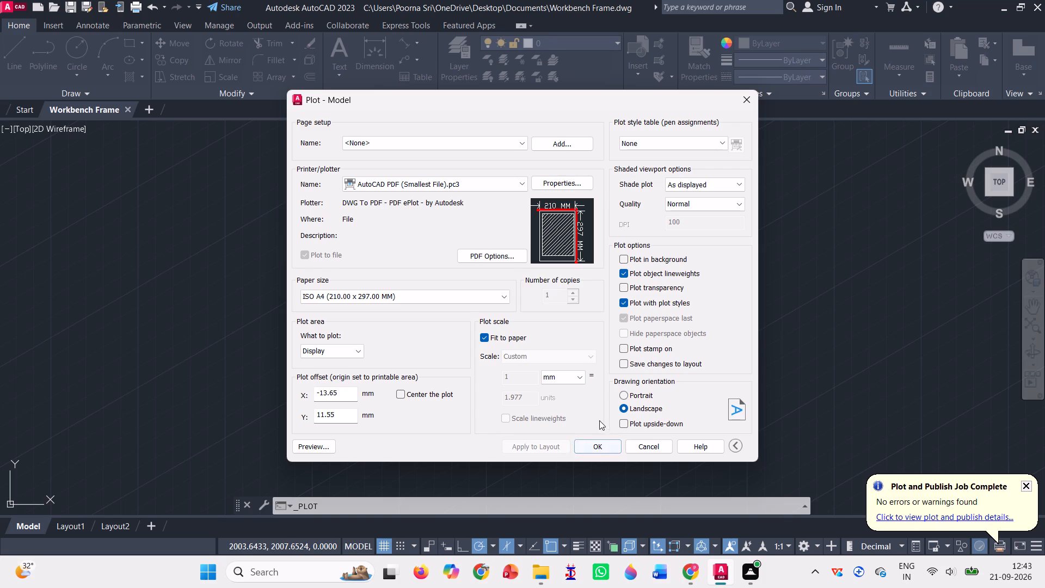
left_click(592, 444)
key("Return")
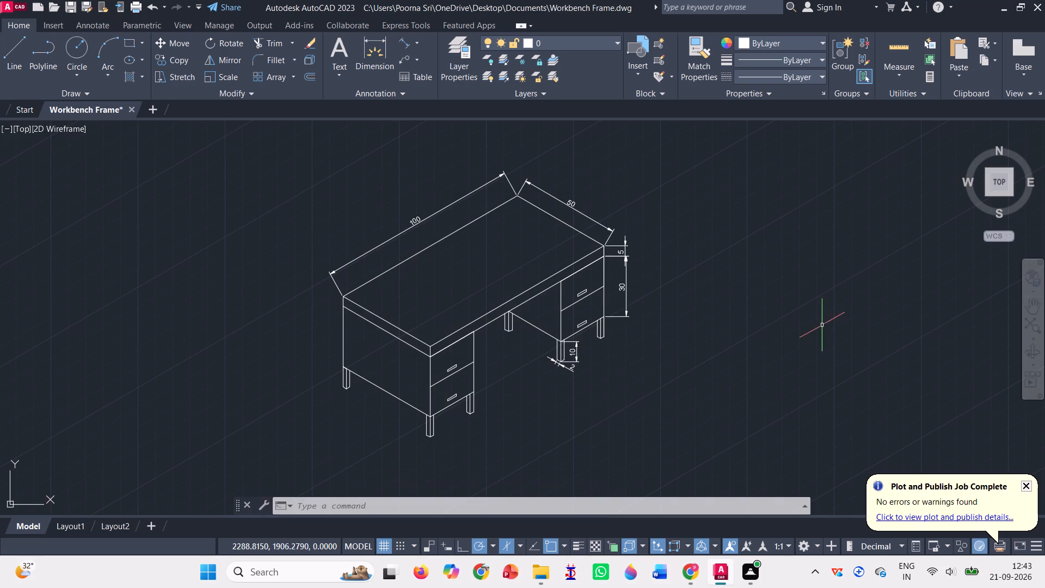
Minimise the AutoCAD window and the WPS Office window that is opening the plotted PDF.
left_click(1009, 8)
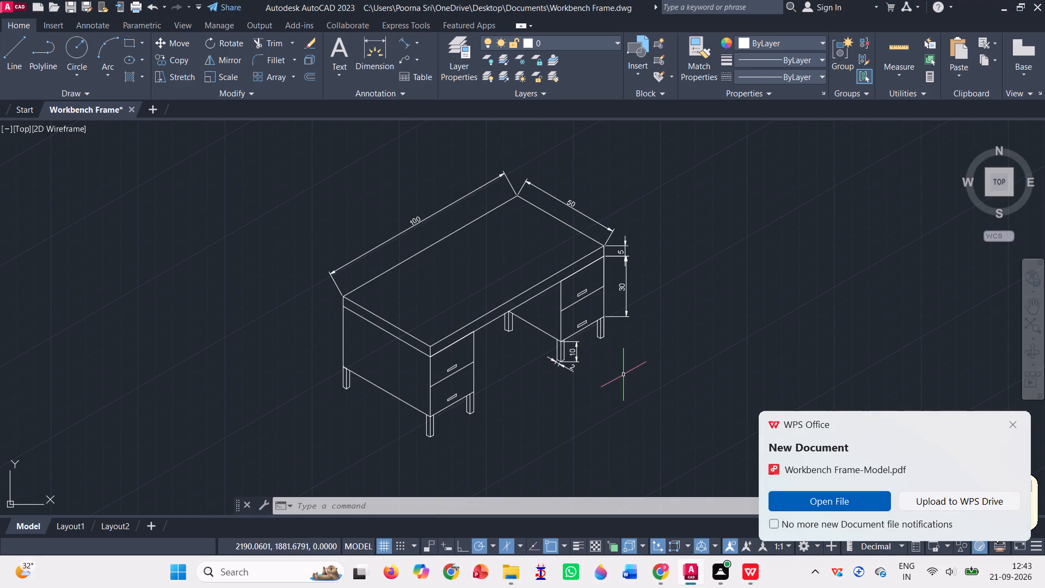
left_click(1004, 10)
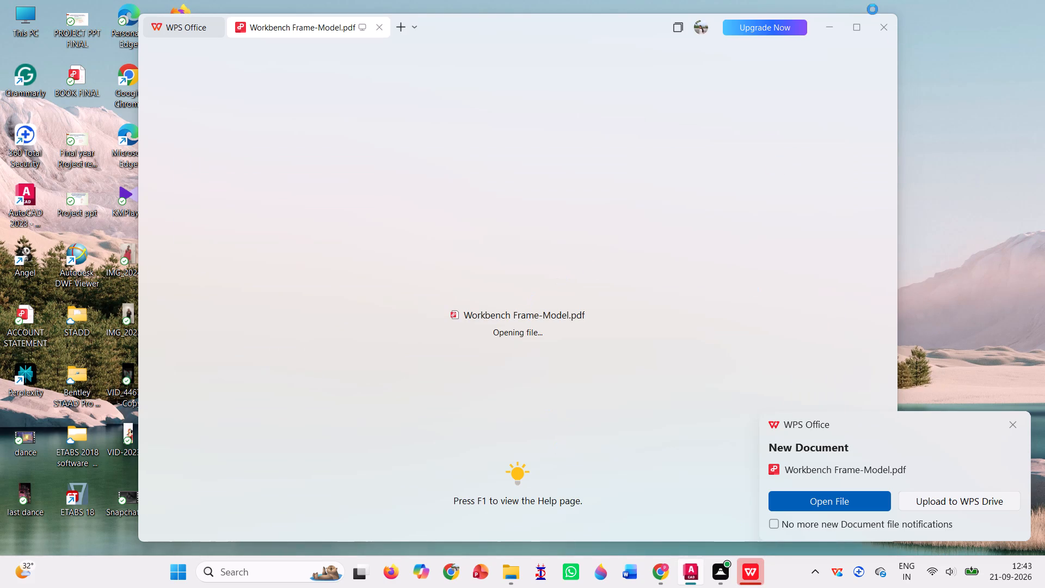
left_click(835, 29)
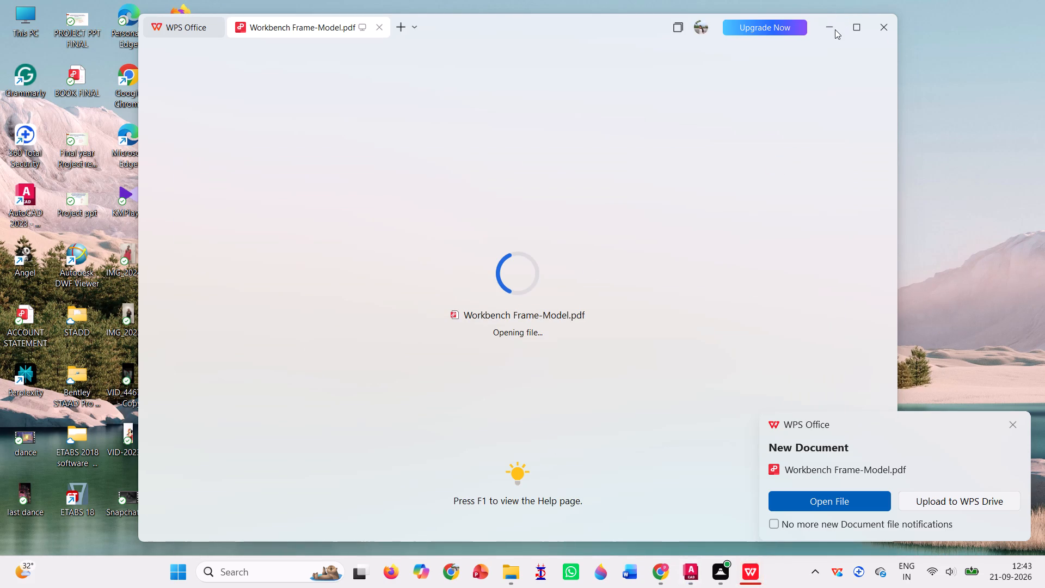